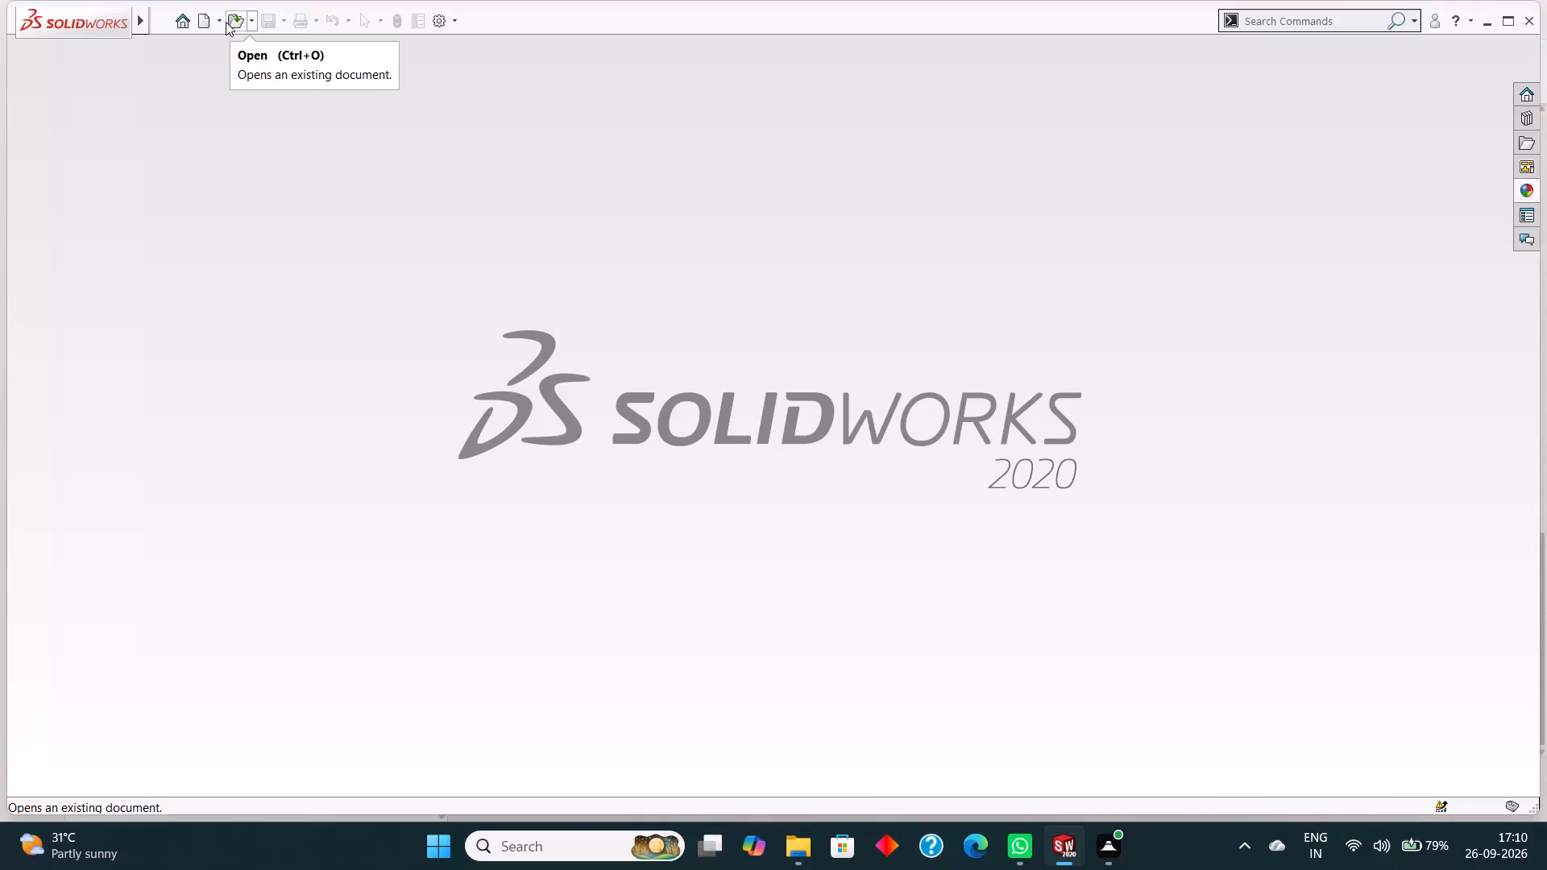
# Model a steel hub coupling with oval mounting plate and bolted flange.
# Create a new part document.
pyautogui.click(217, 19)
pyautogui.click(230, 43)
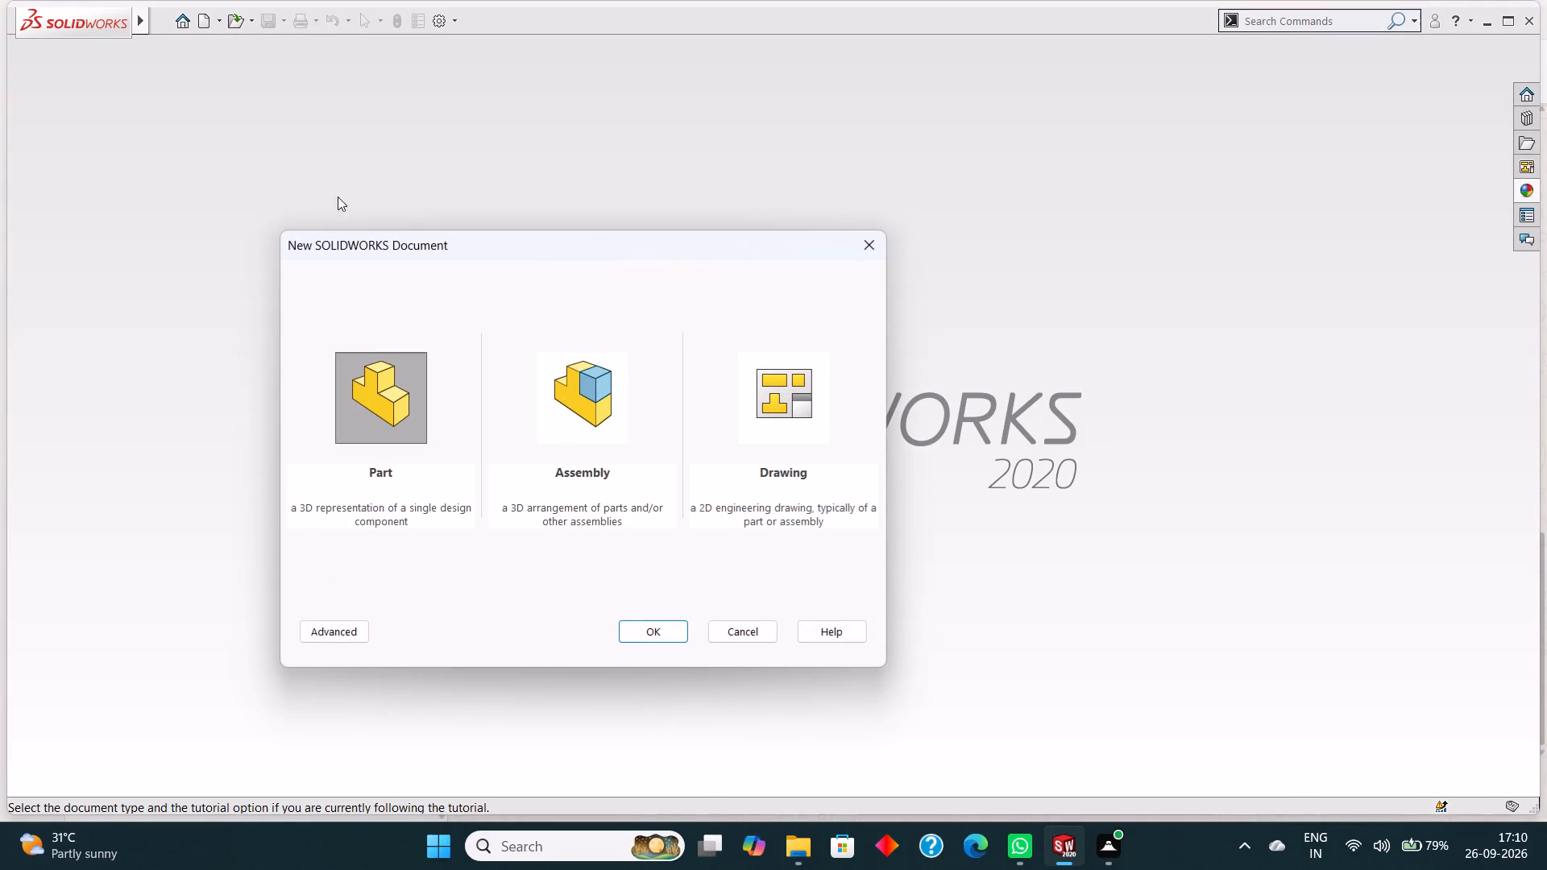
pyautogui.click(397, 387)
pyautogui.click(654, 636)
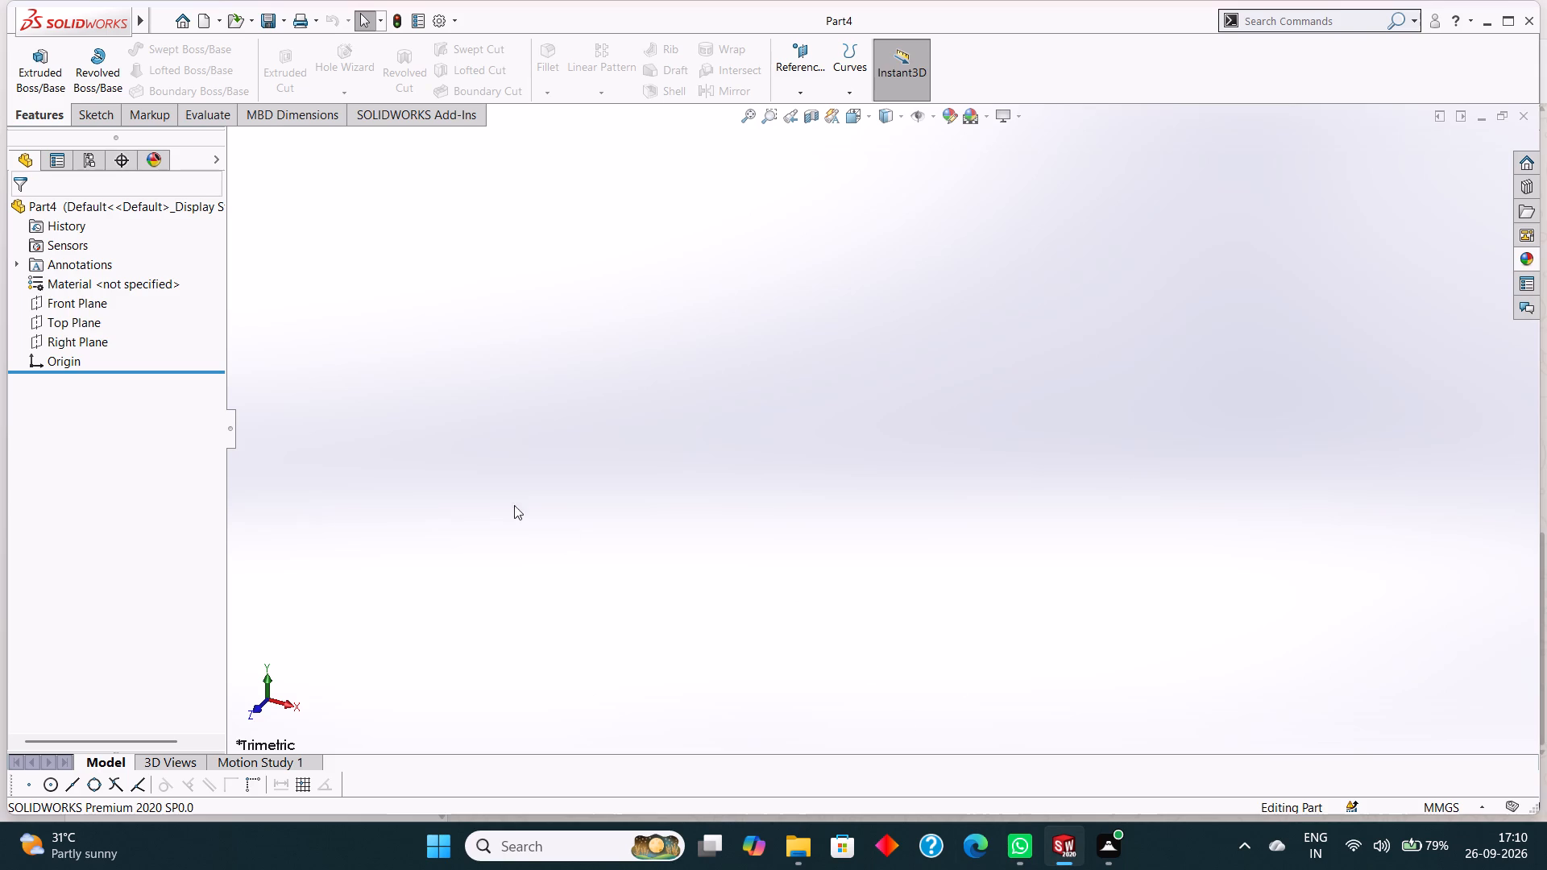
# Start a new sketch on the Front Plane with the Circle tool.
pyautogui.click(70, 309)
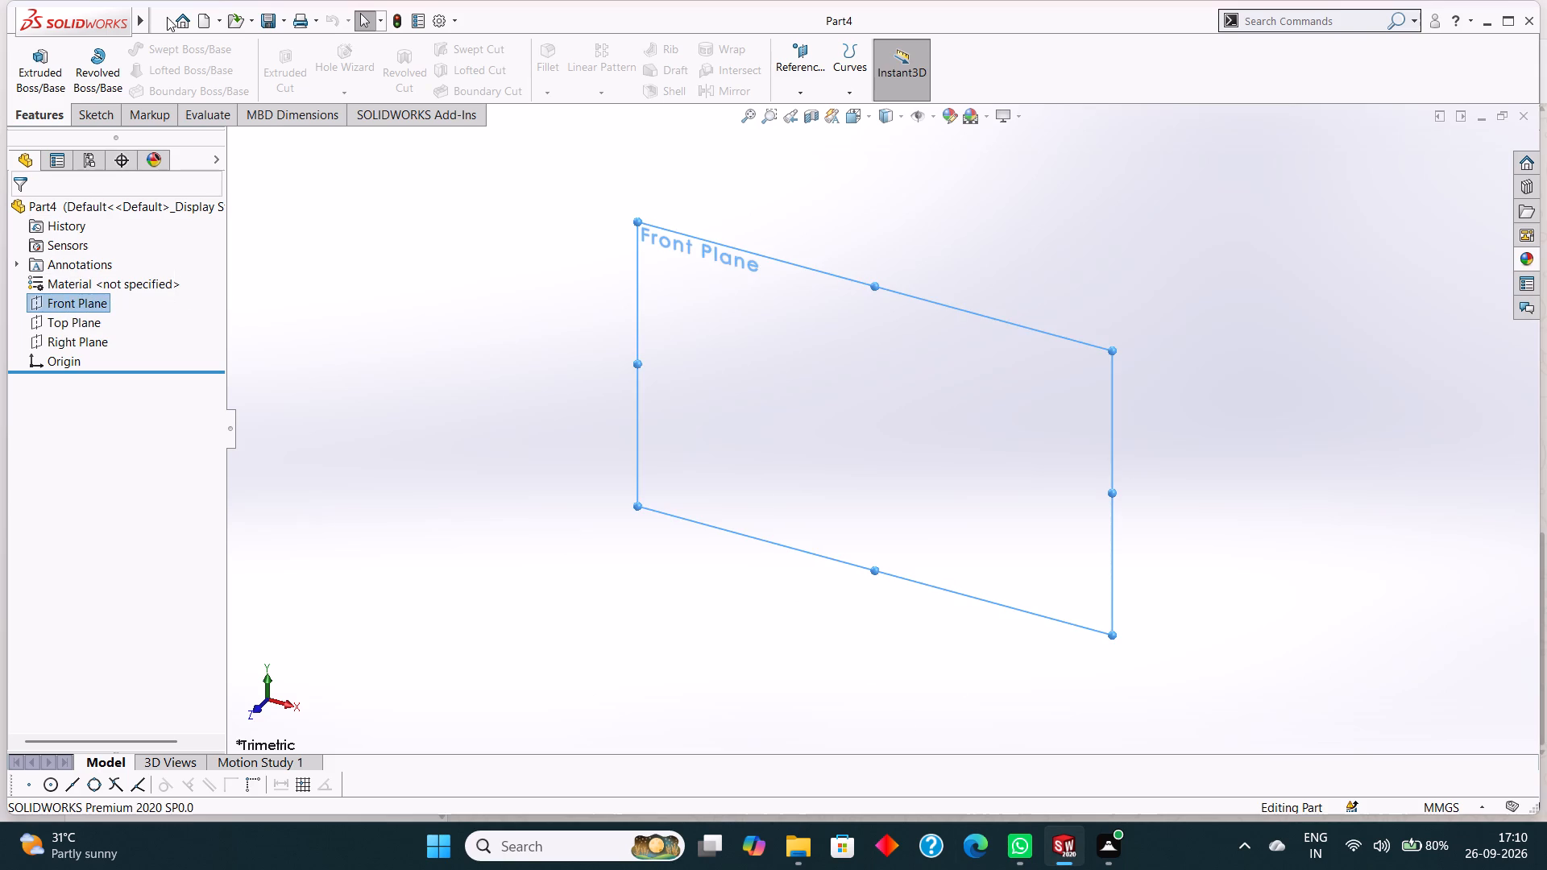
pyautogui.click(101, 123)
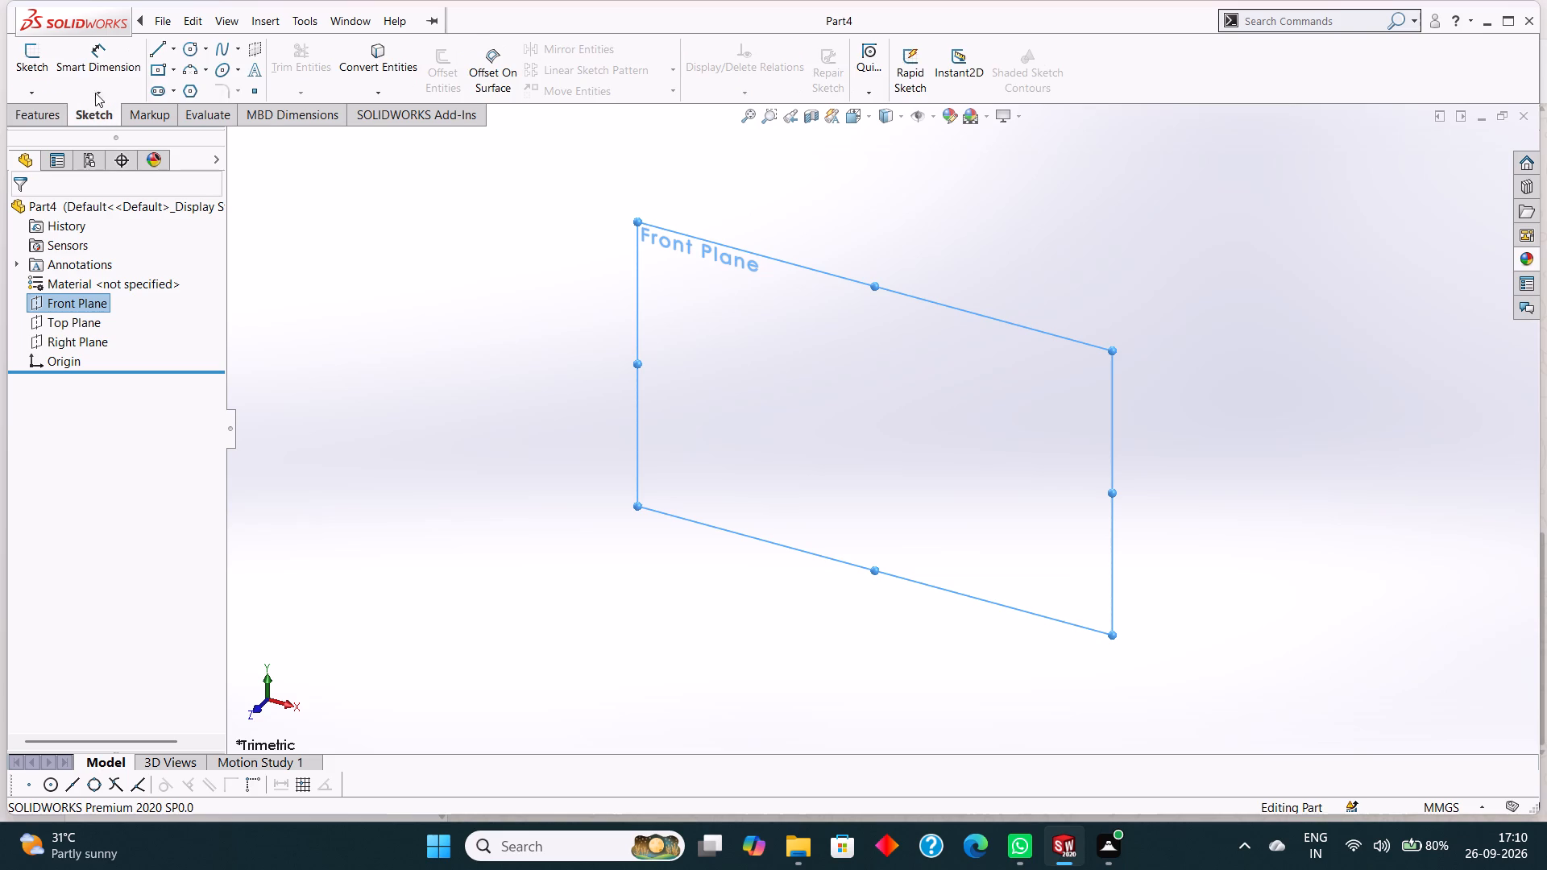
pyautogui.click(188, 48)
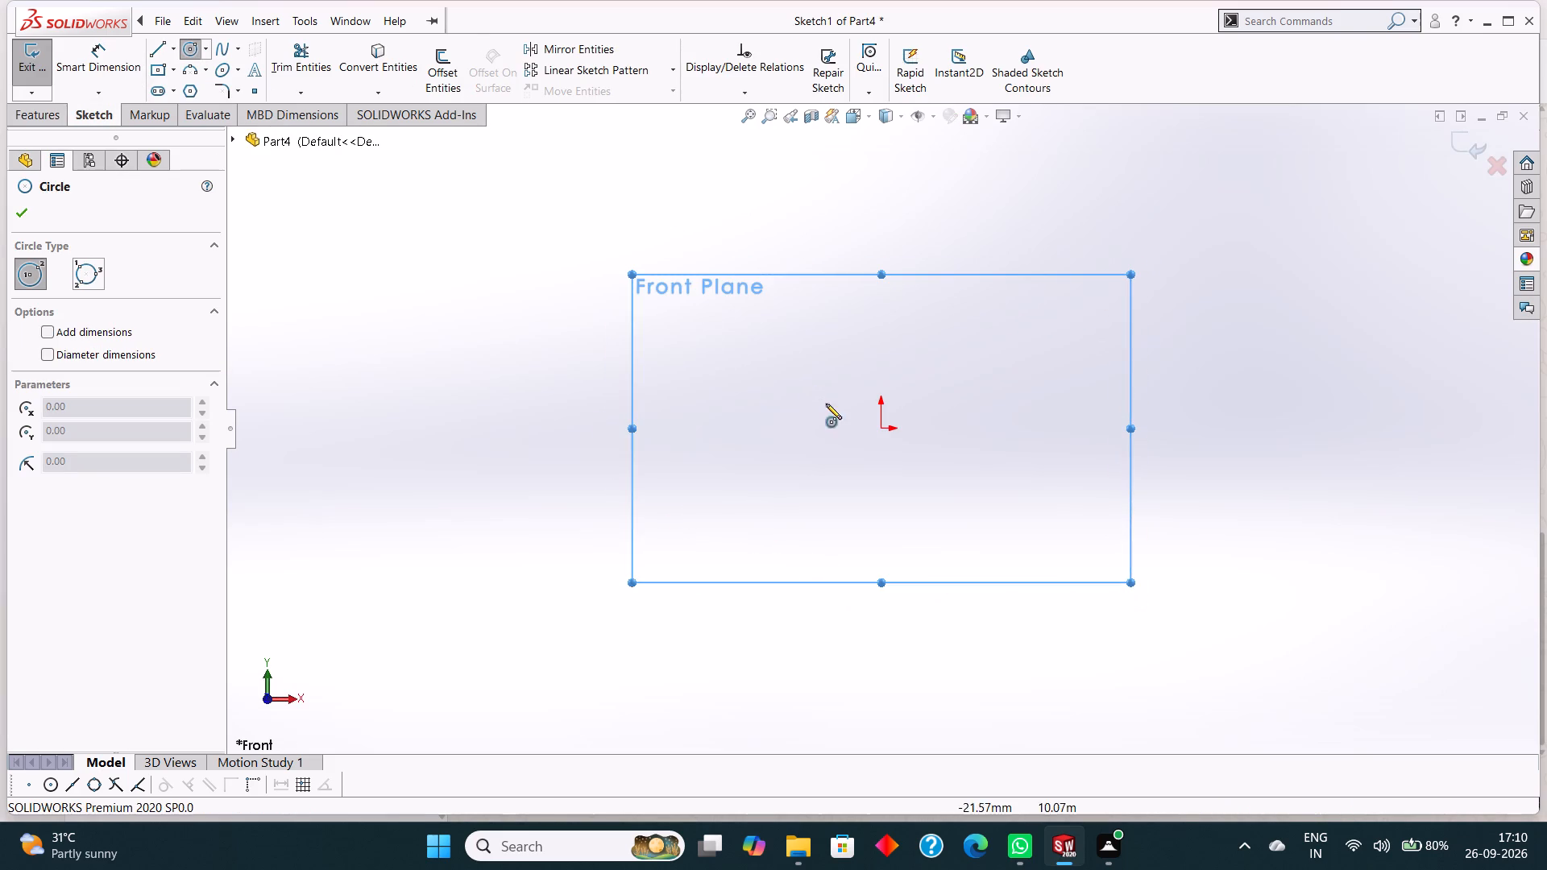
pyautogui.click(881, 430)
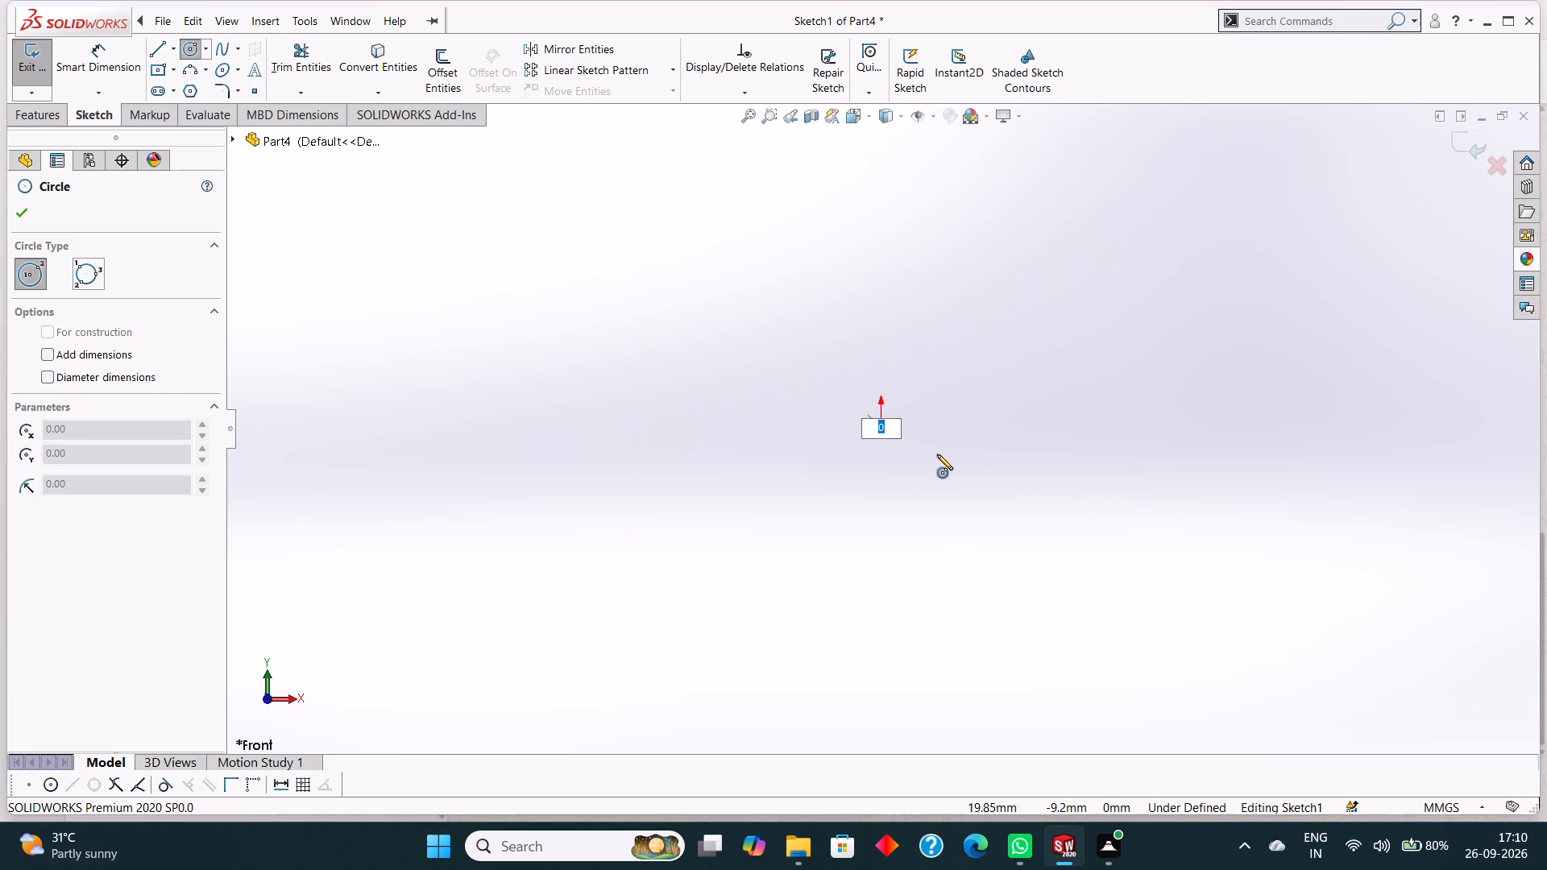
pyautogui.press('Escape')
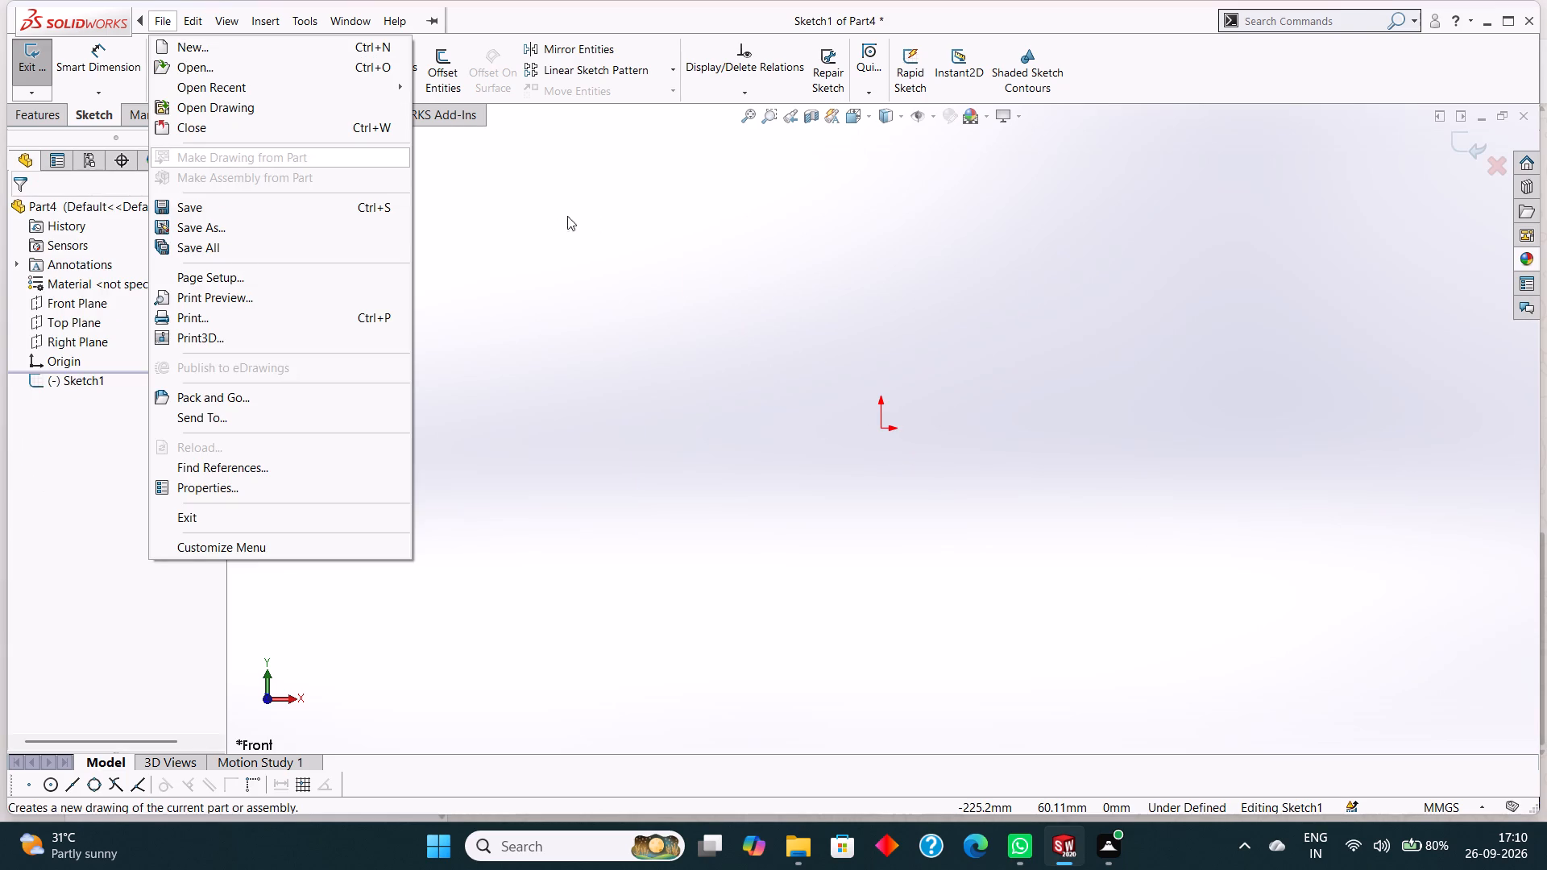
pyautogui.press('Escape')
# Sketch a circle centred on the origin with a radius of about 24 mm.
pyautogui.click(186, 52)
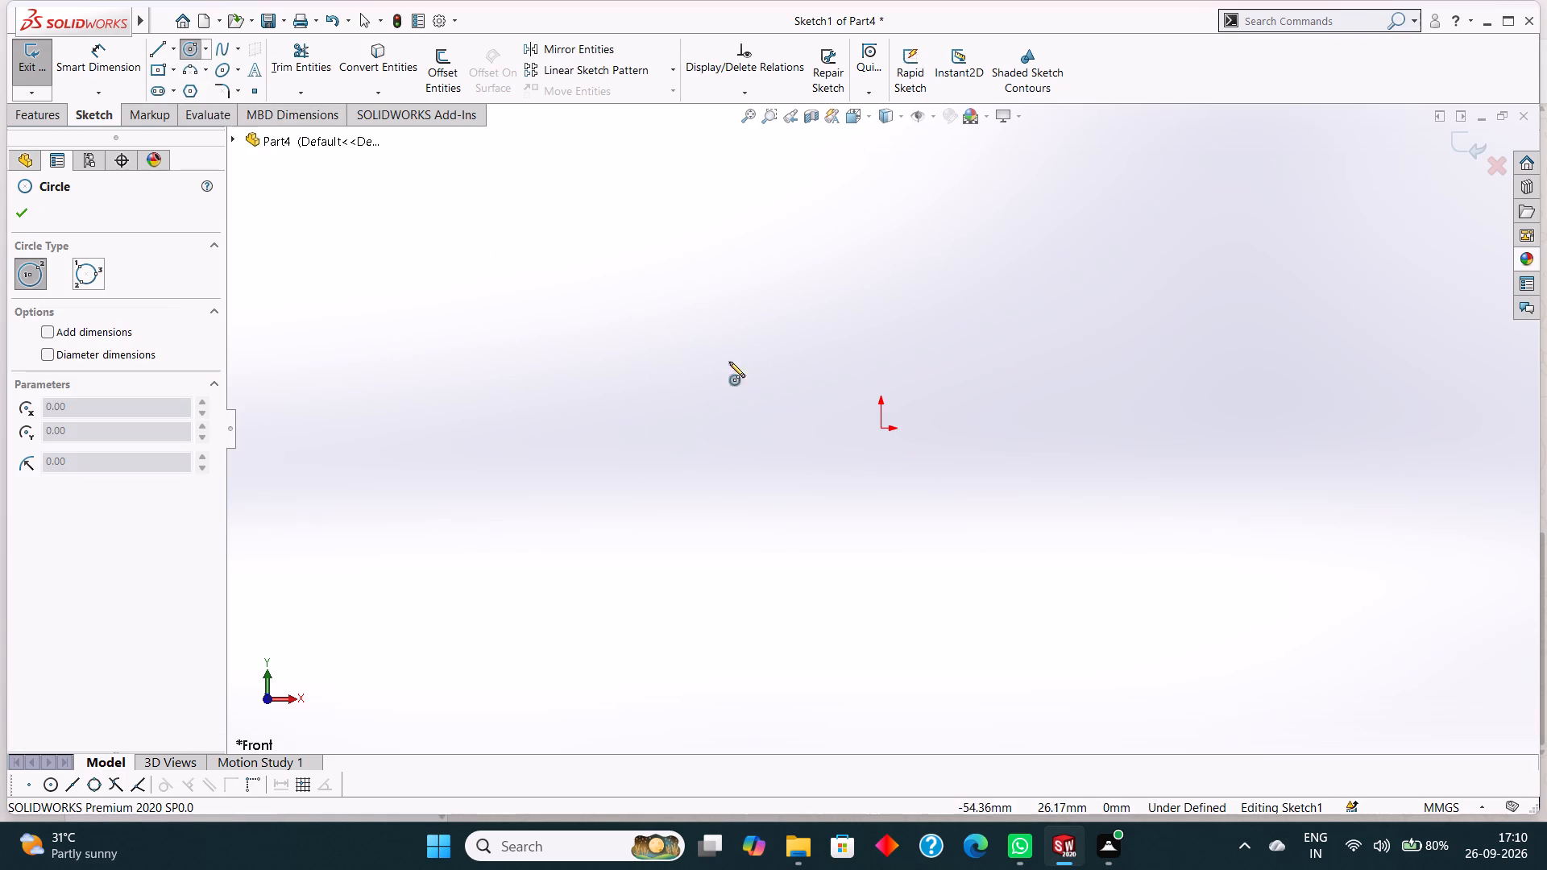
pyautogui.click(881, 428)
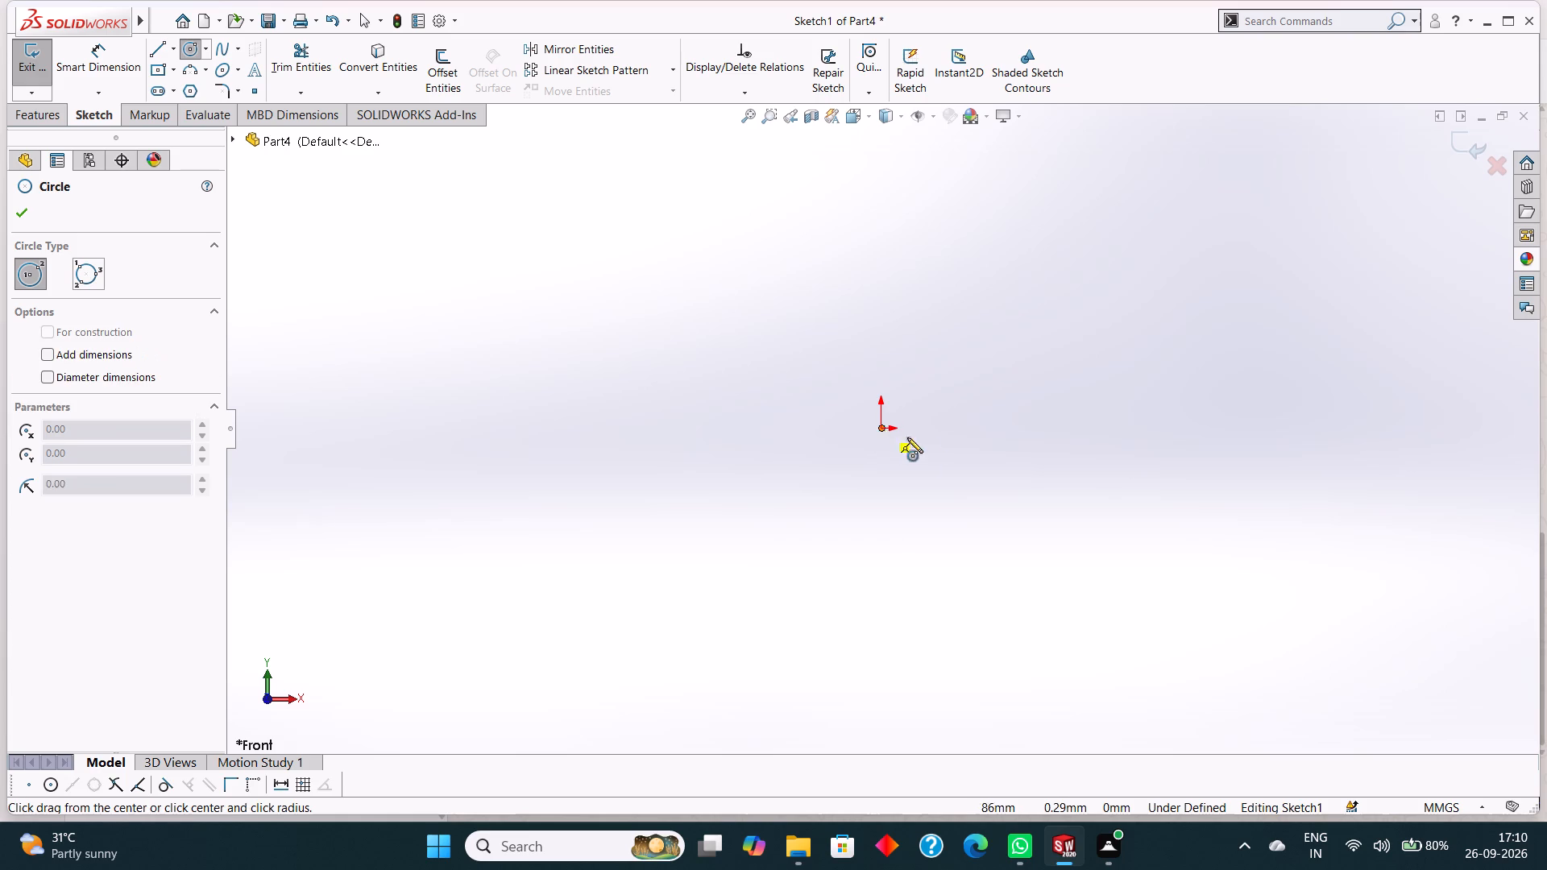
pyautogui.press('1')
pyautogui.press('5')
pyautogui.press('Return')
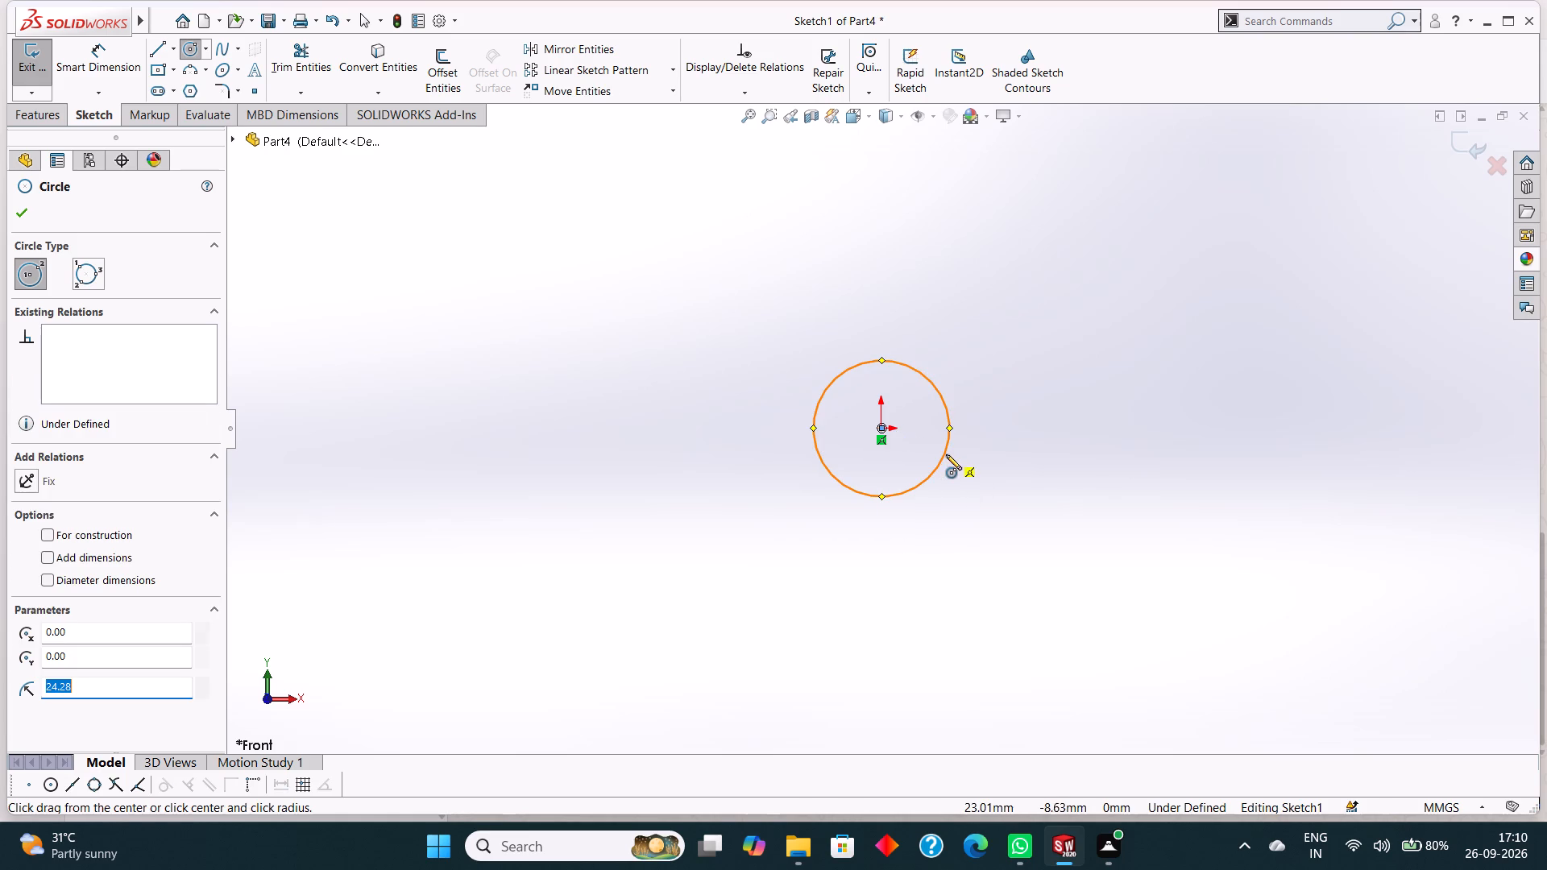
pyautogui.click(15, 207)
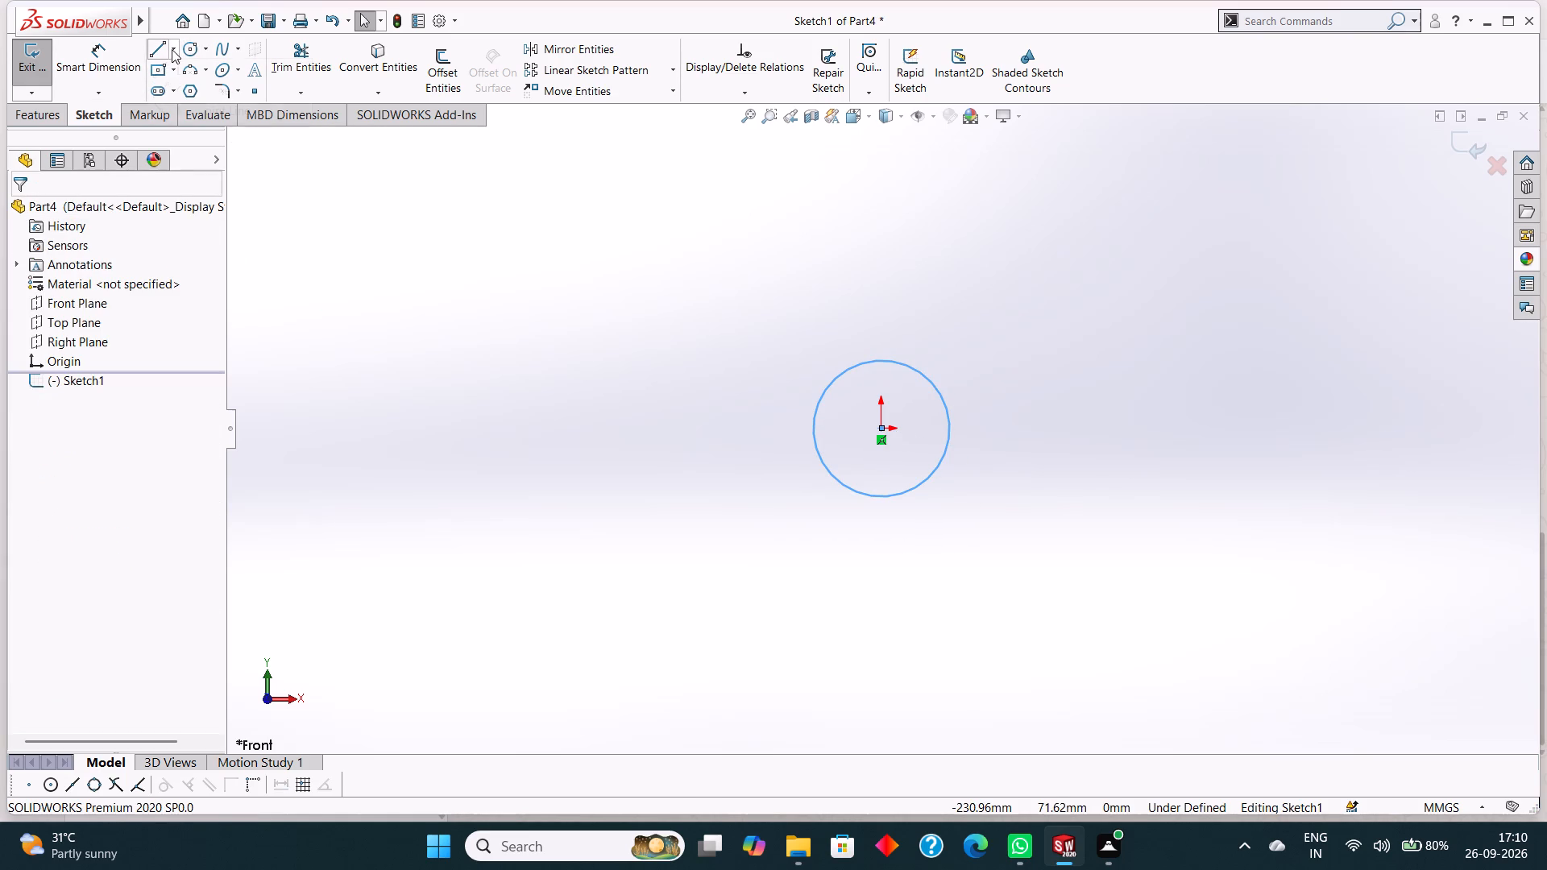
# Draw two end-to-end horizontal centerlines from the origin along the positive X direction, each 50 mm long.
pyautogui.click(172, 49)
pyautogui.click(197, 88)
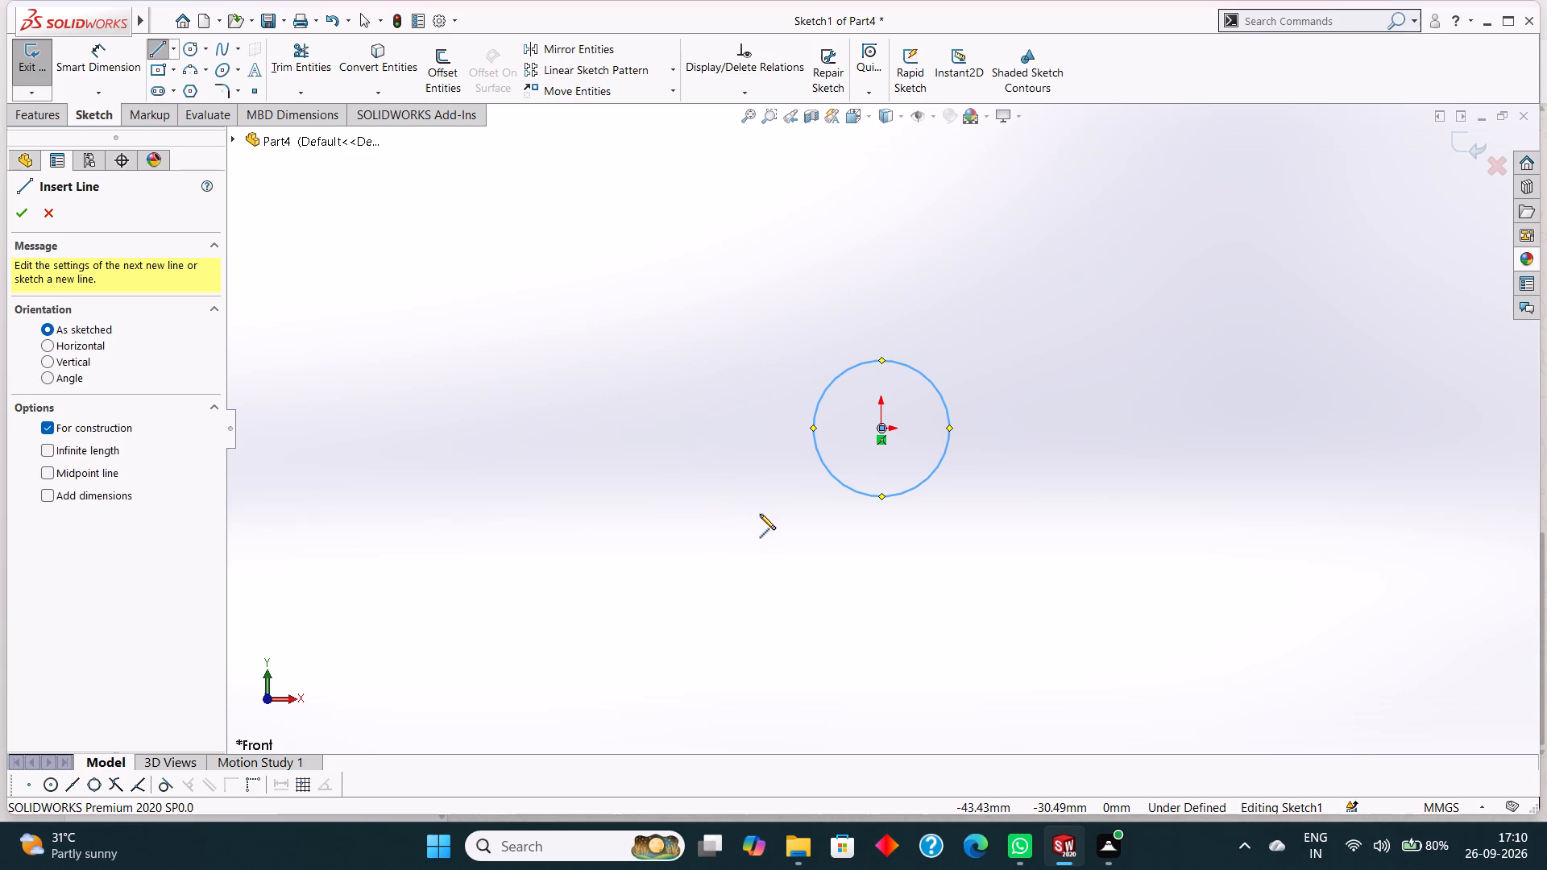
pyautogui.click(881, 428)
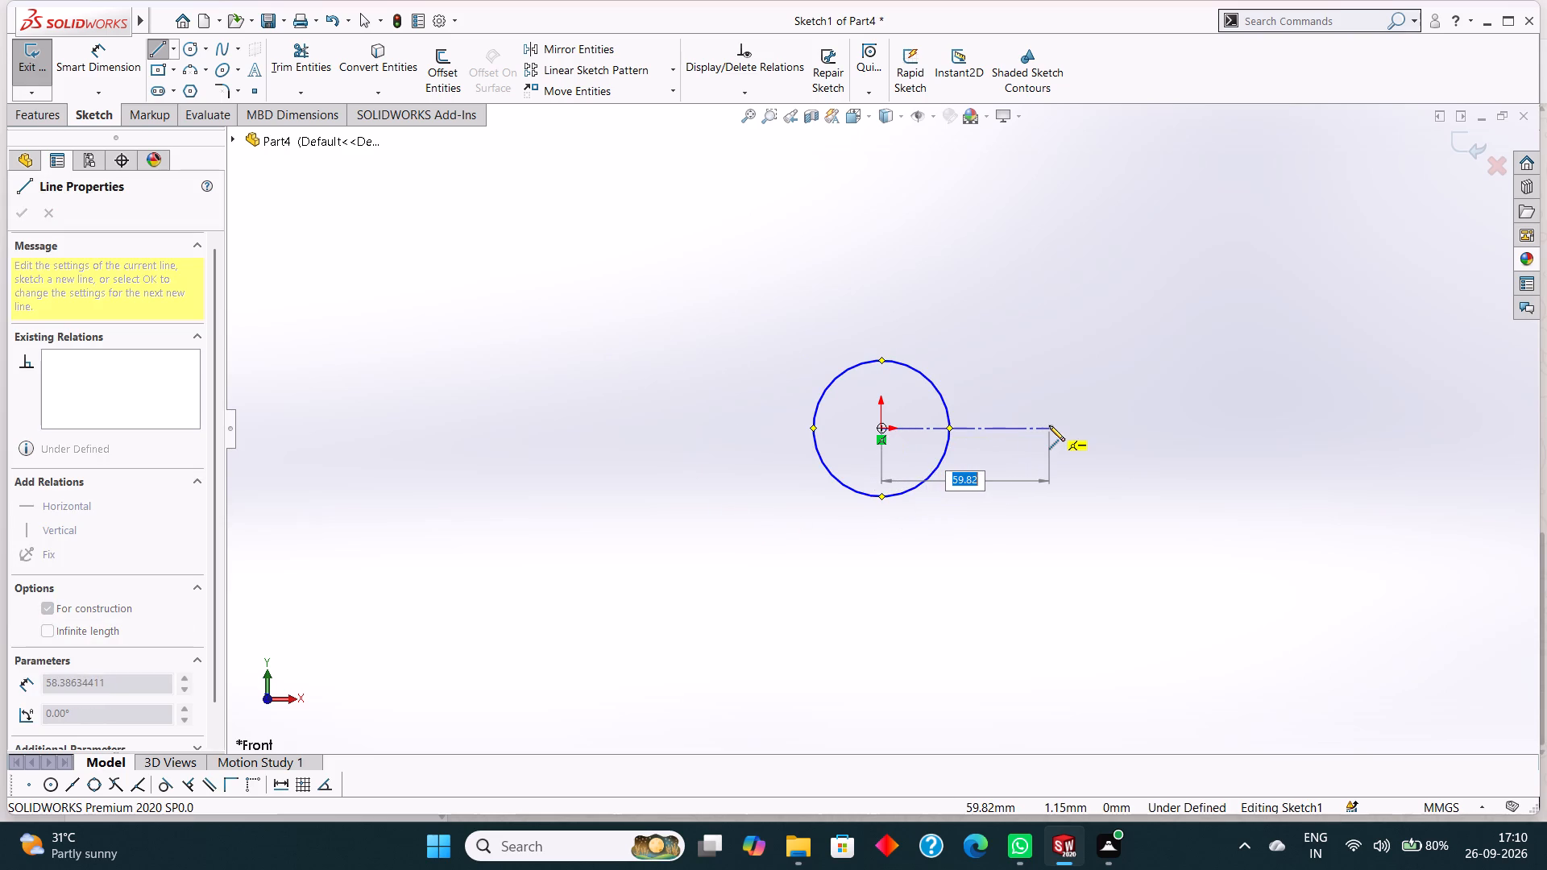
pyautogui.write('50')
pyautogui.press('BackSpace')
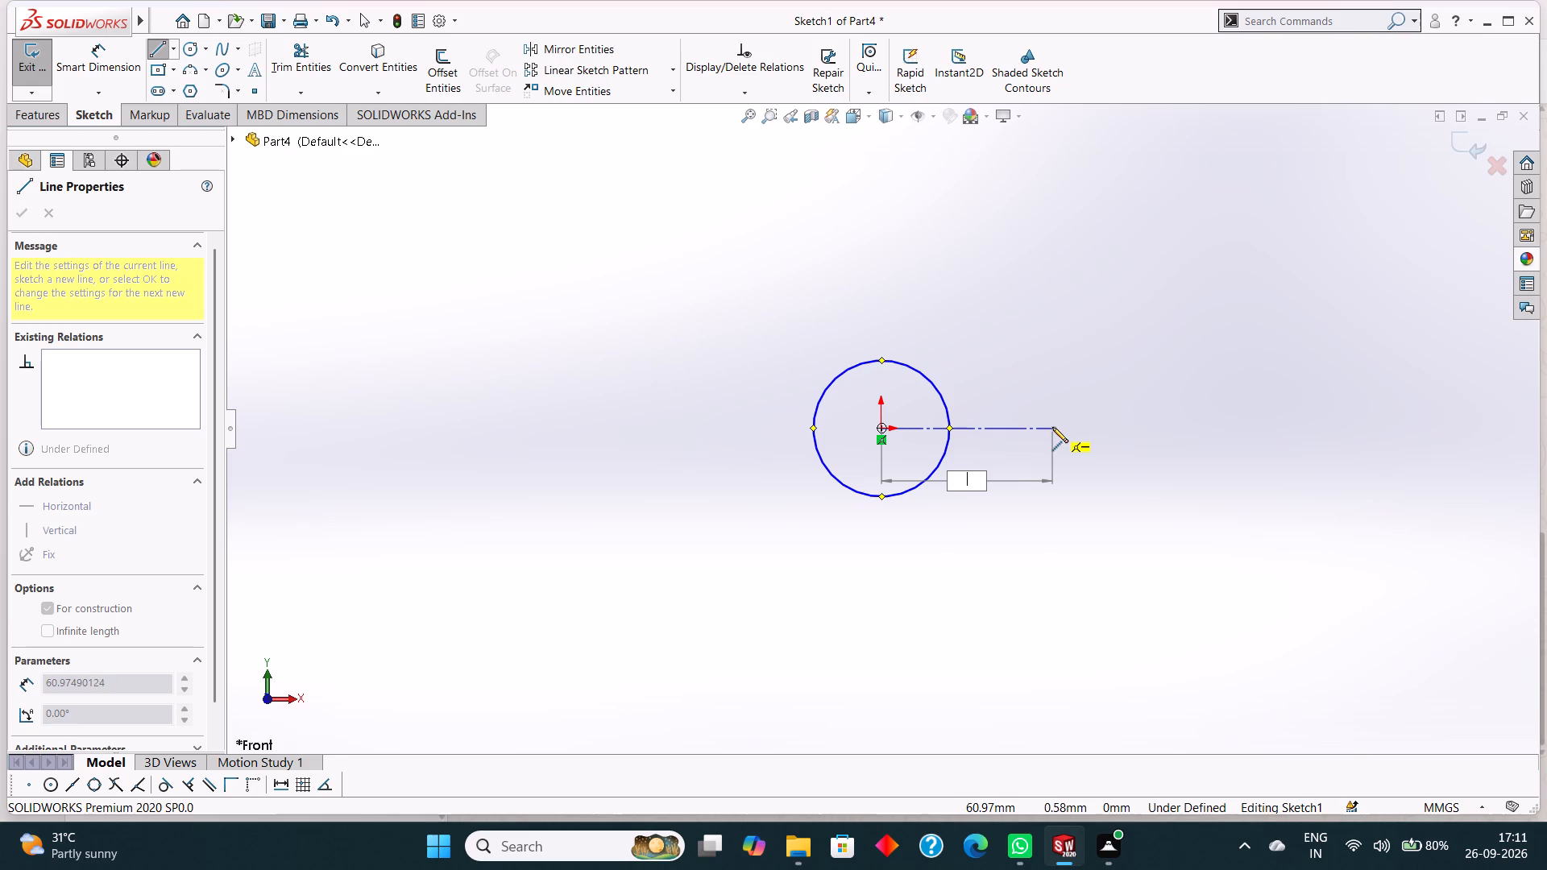
pyautogui.press('2')
pyautogui.press('BackSpace')
pyautogui.press('BackSpace')
pyautogui.write('50')
pyautogui.press('Return')
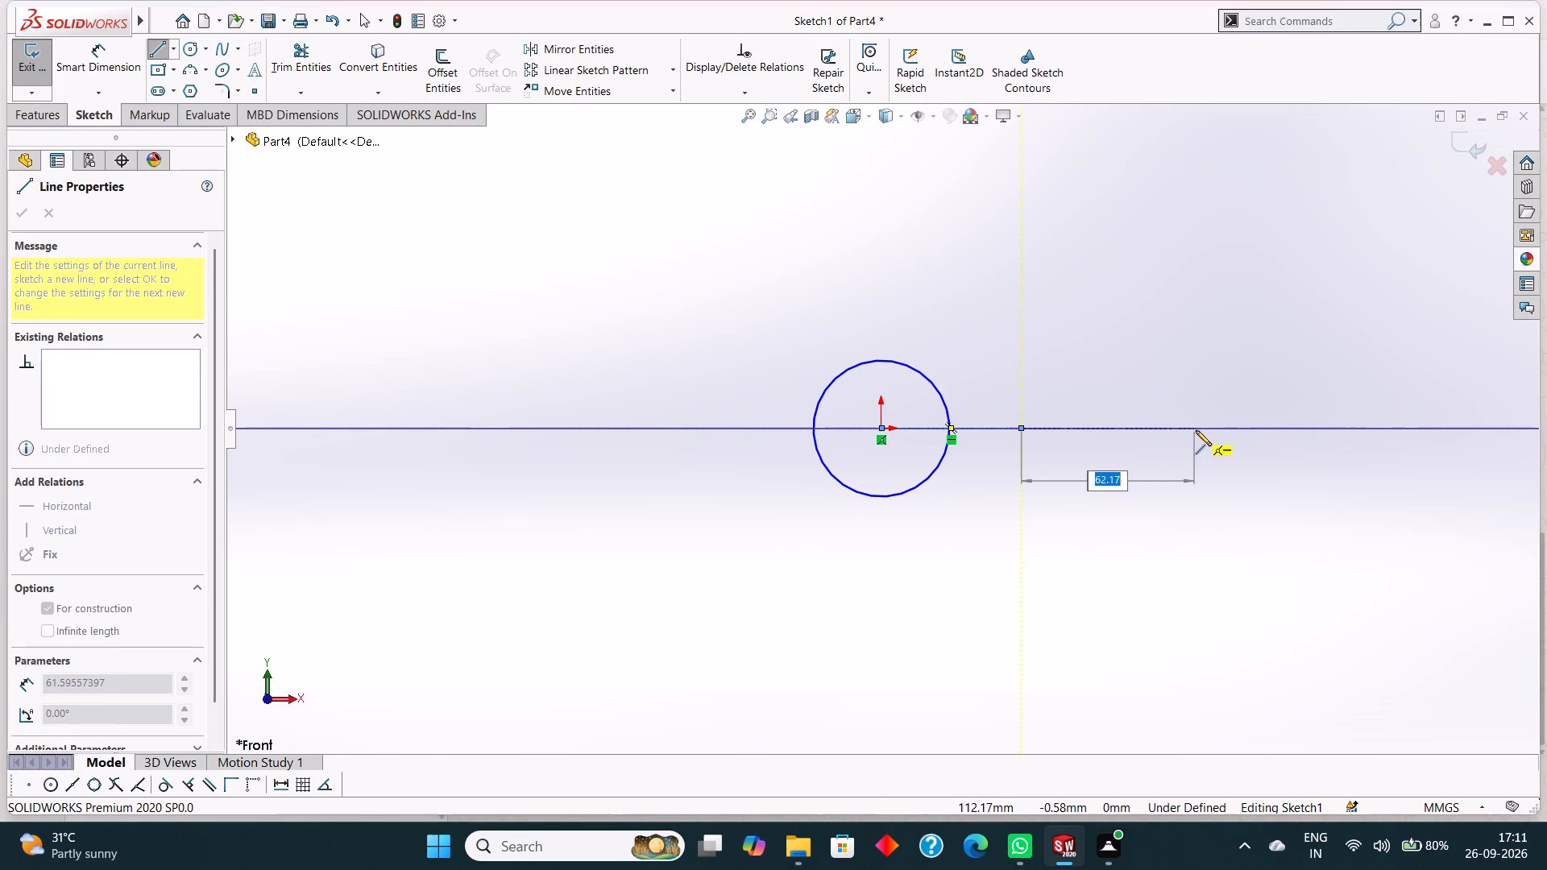
pyautogui.write('50')
pyautogui.press('Return')
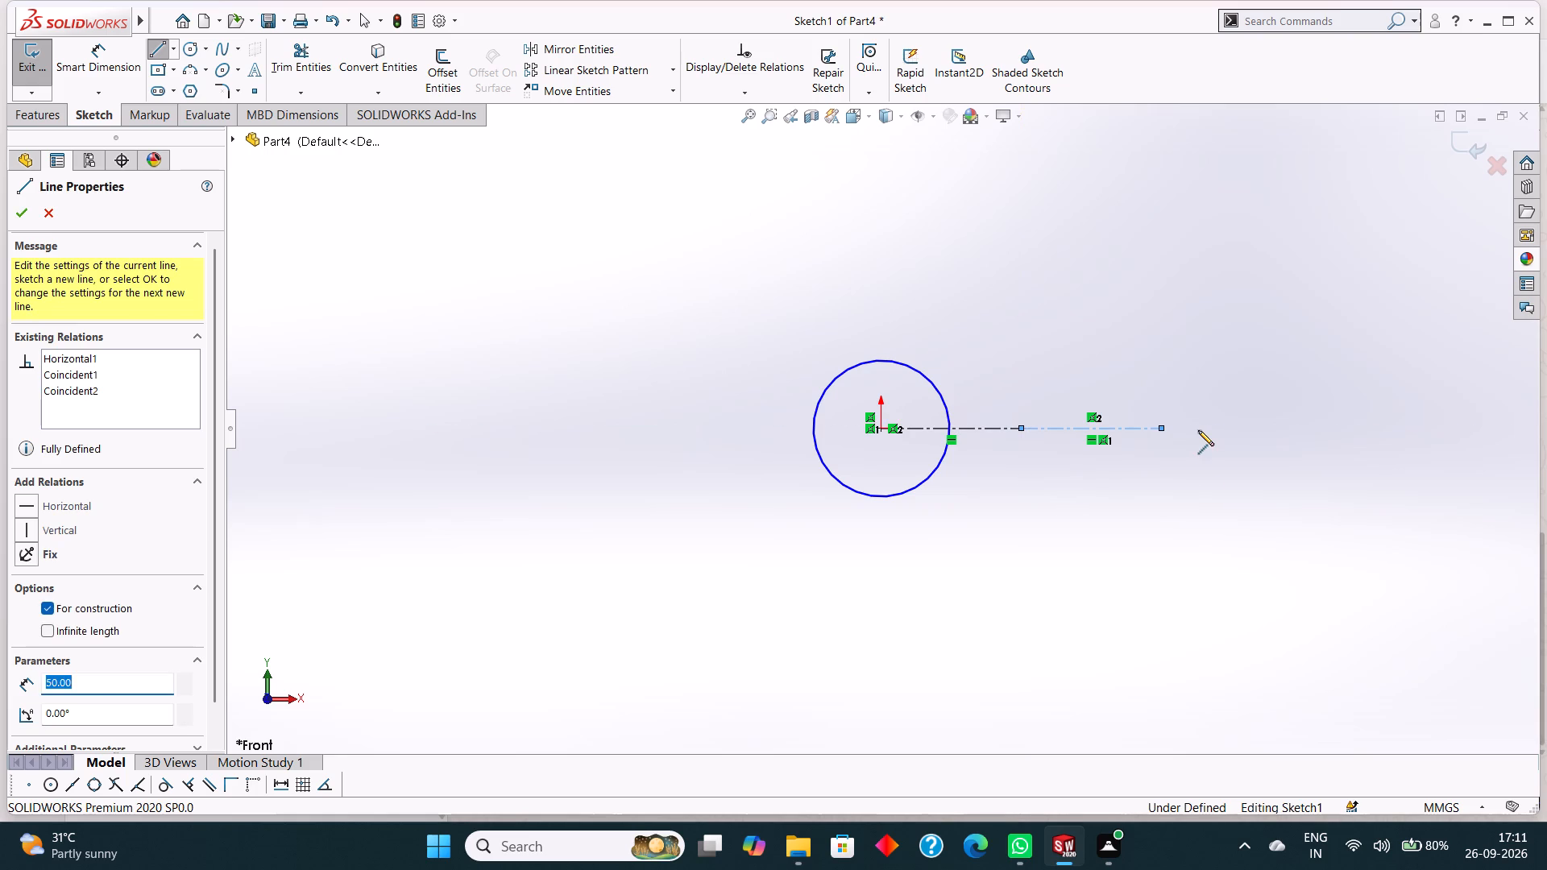
pyautogui.rightClick(1205, 545)
pyautogui.click(1238, 554)
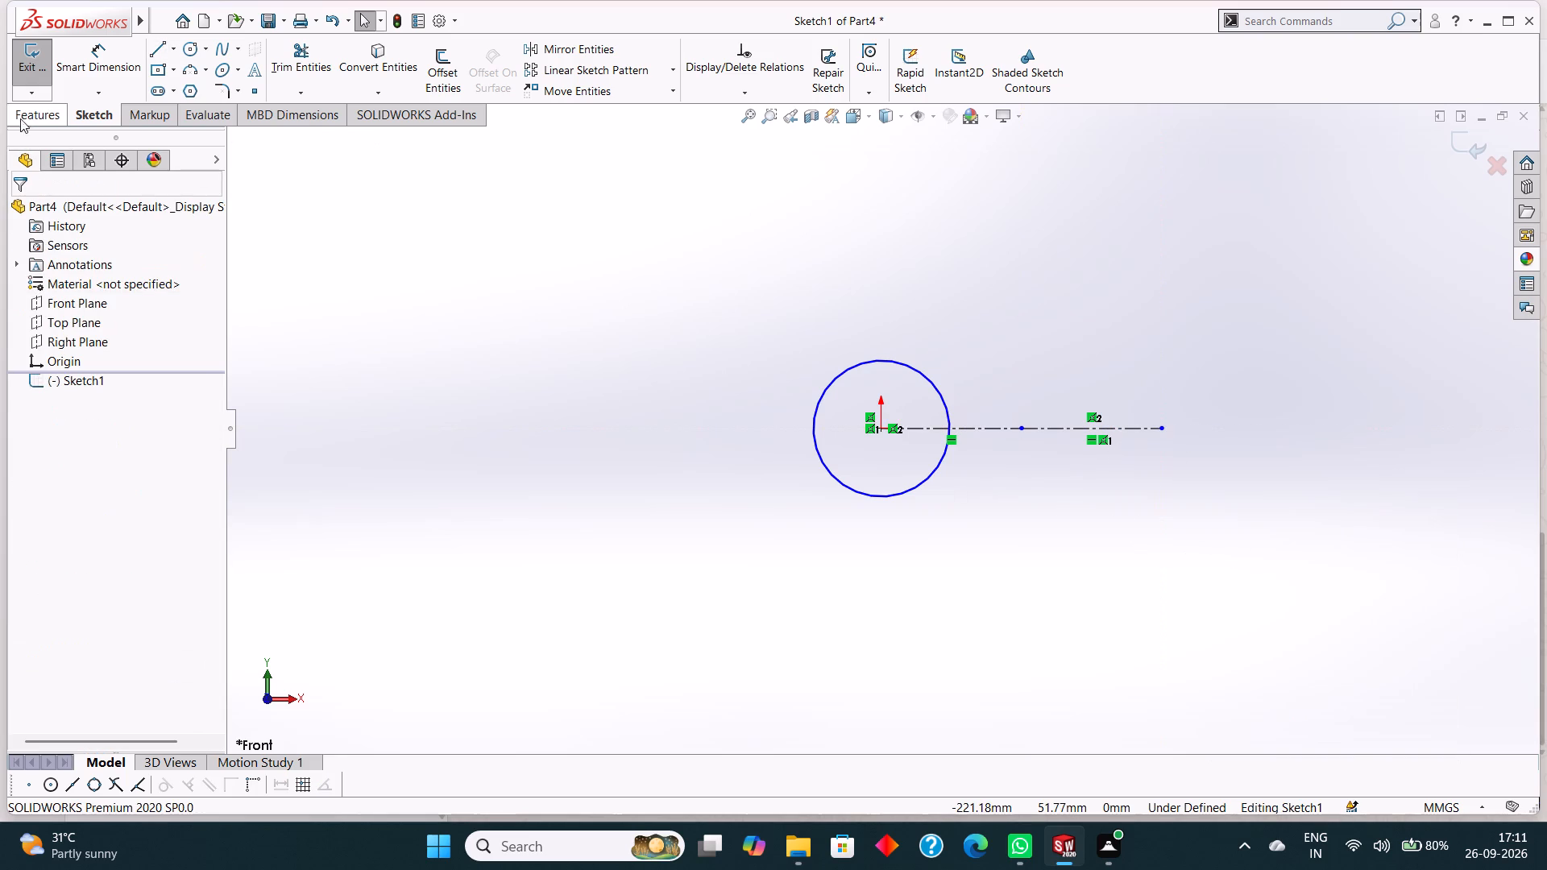
# Sketch a second circle of about 21 mm radius centred on the far end of the second centerline.
pyautogui.click(193, 49)
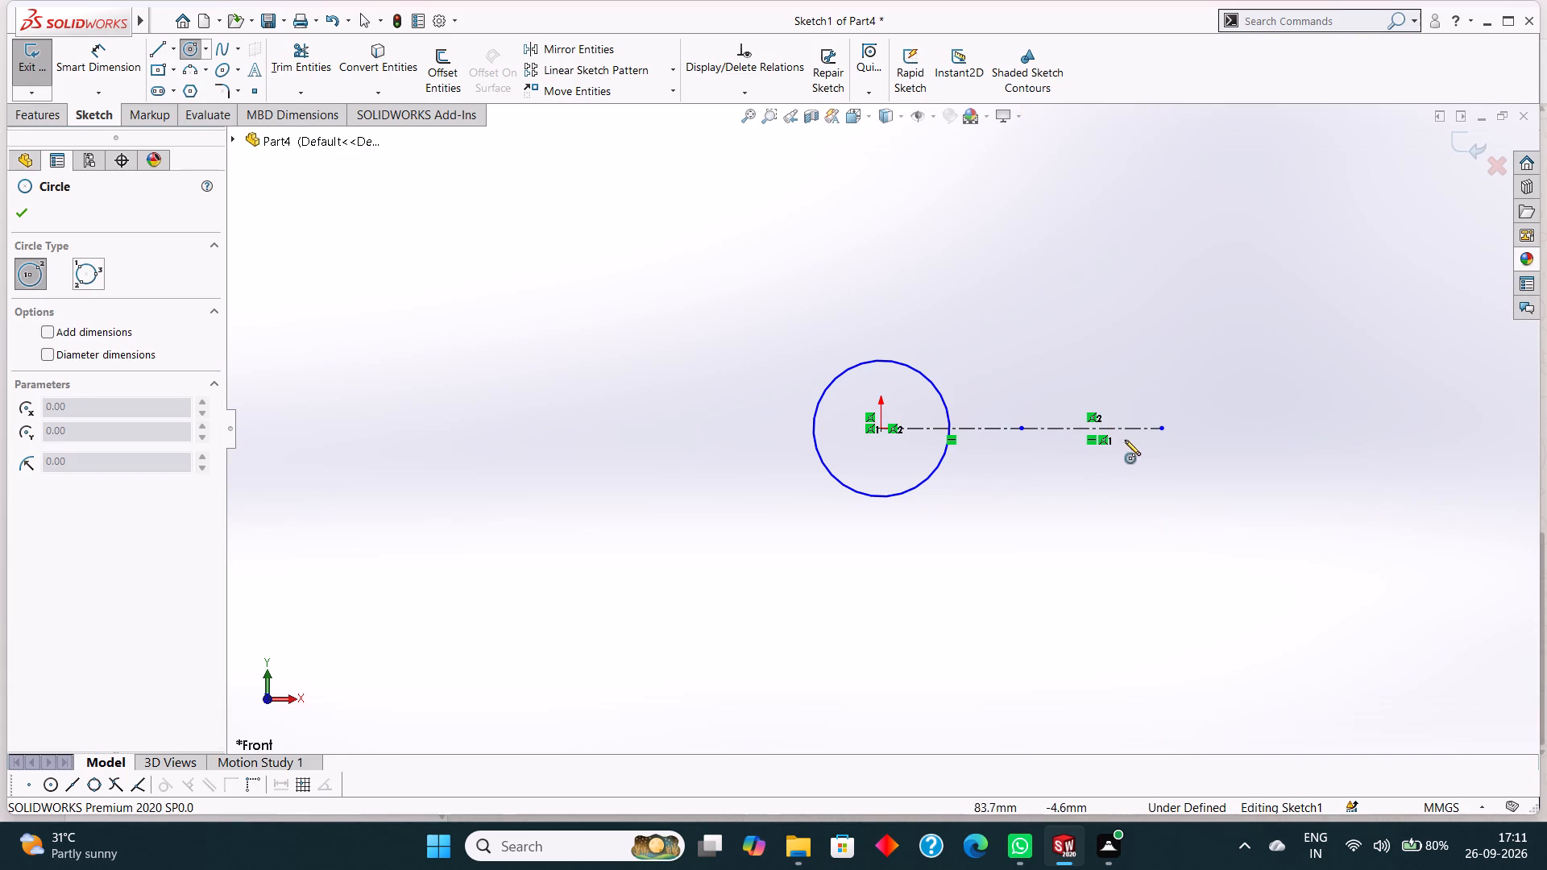
pyautogui.click(1159, 426)
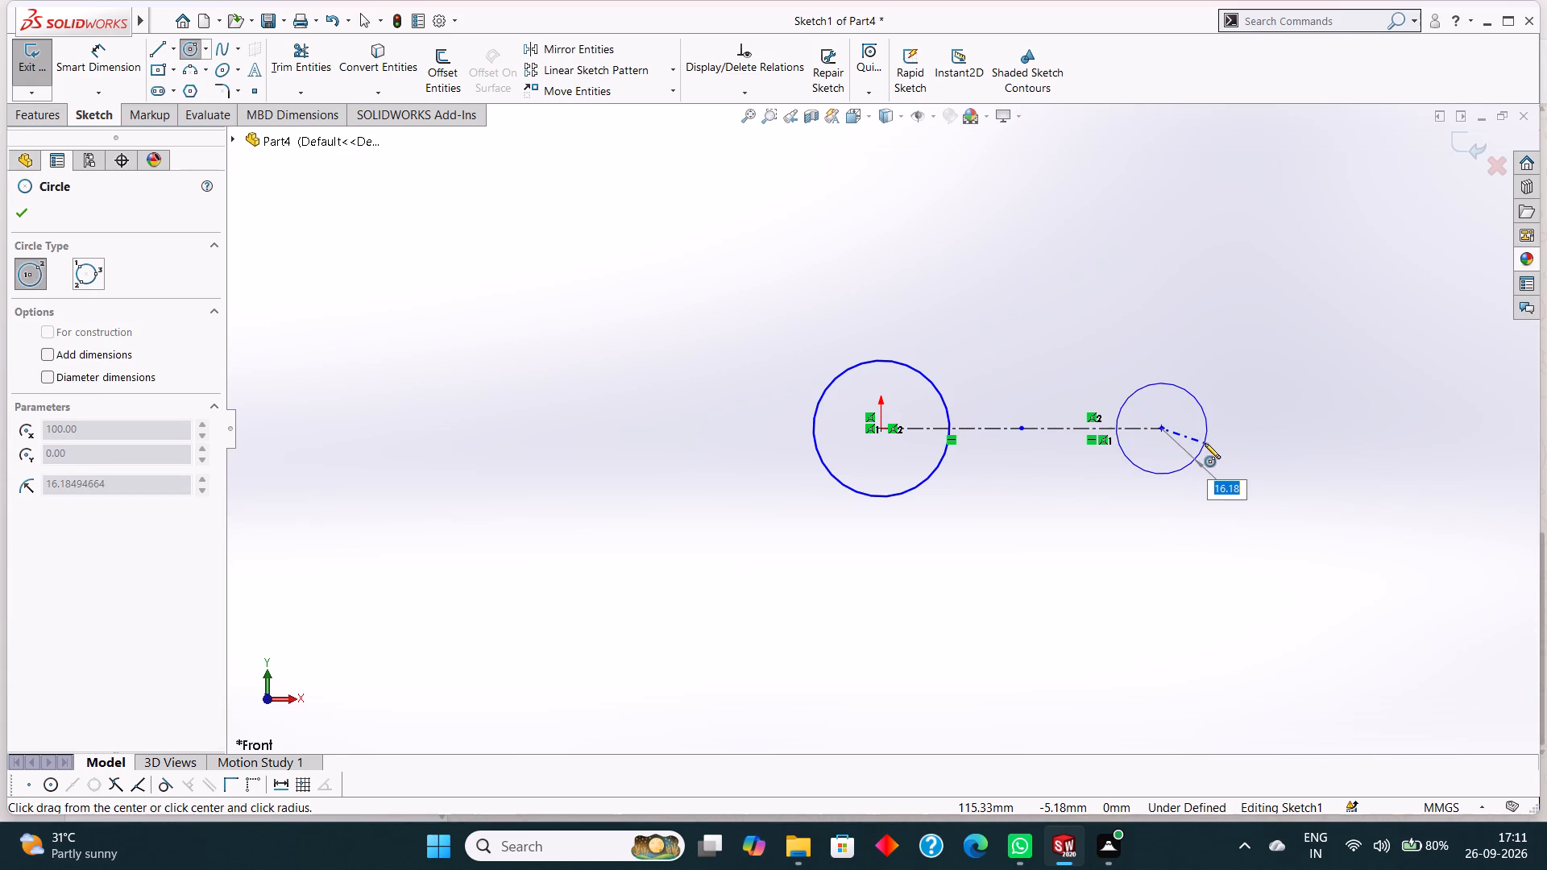
pyautogui.press('1')
pyautogui.press('5')
pyautogui.press('Return')
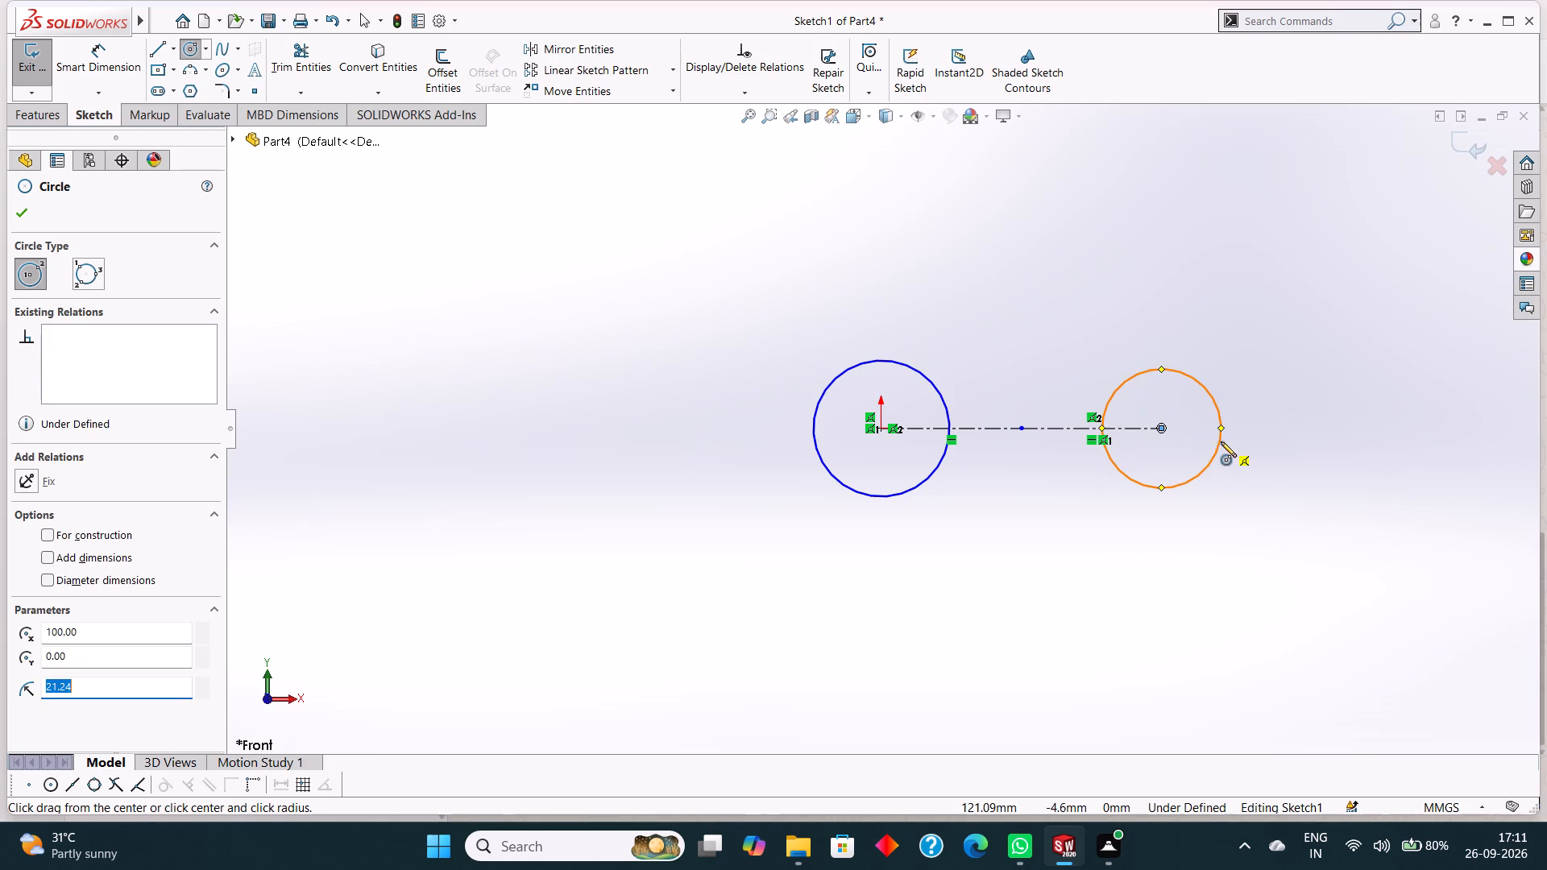
pyautogui.click(27, 214)
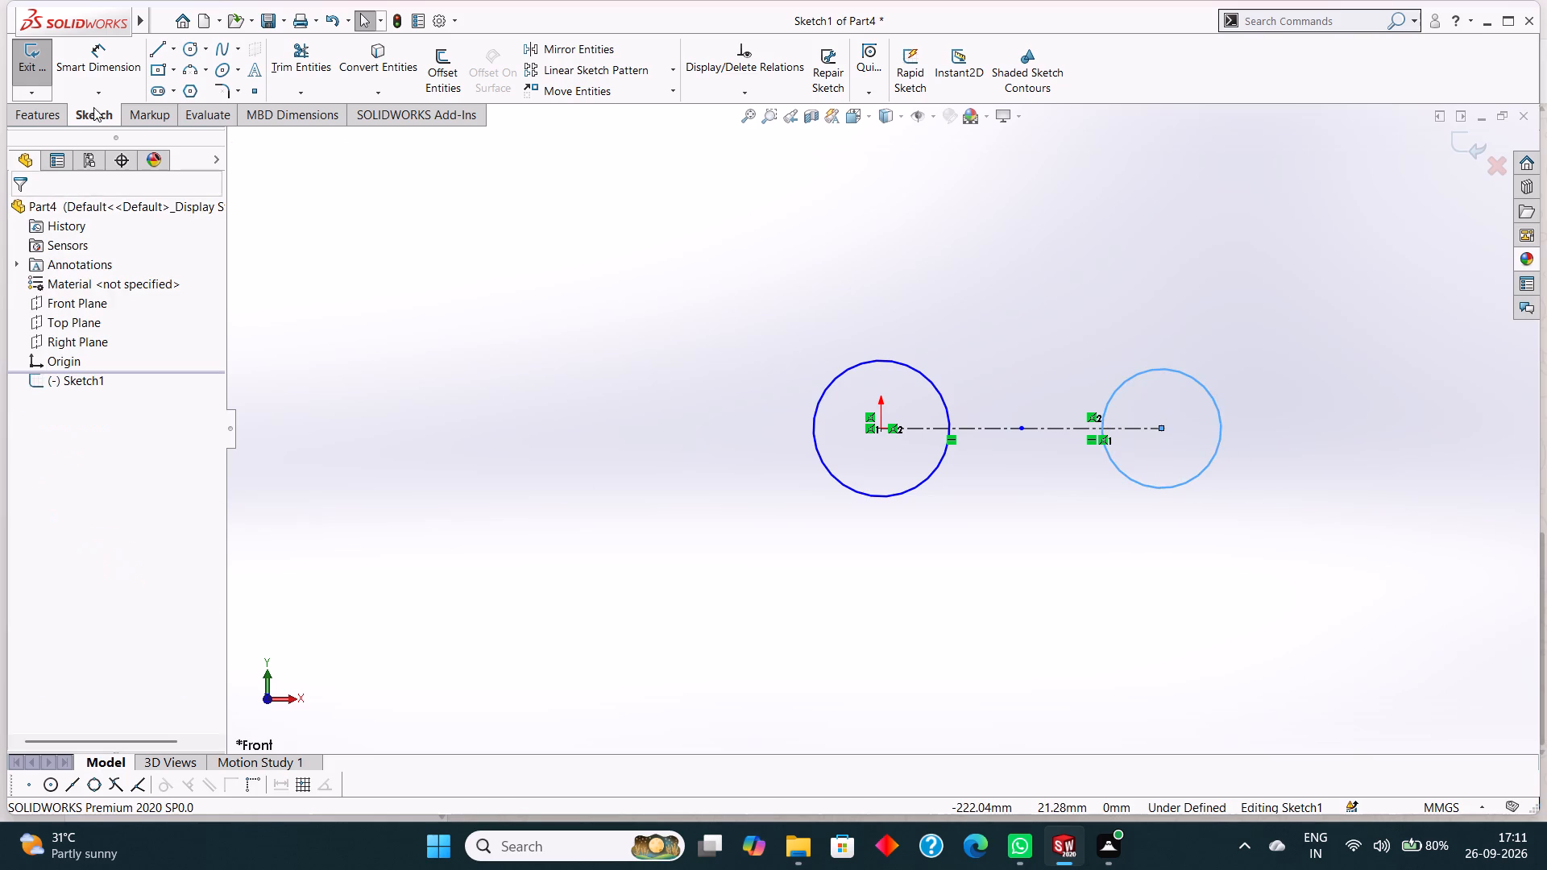
# Dimension both circles to a diameter of 30 mm each.
pyautogui.click(99, 58)
pyautogui.click(869, 365)
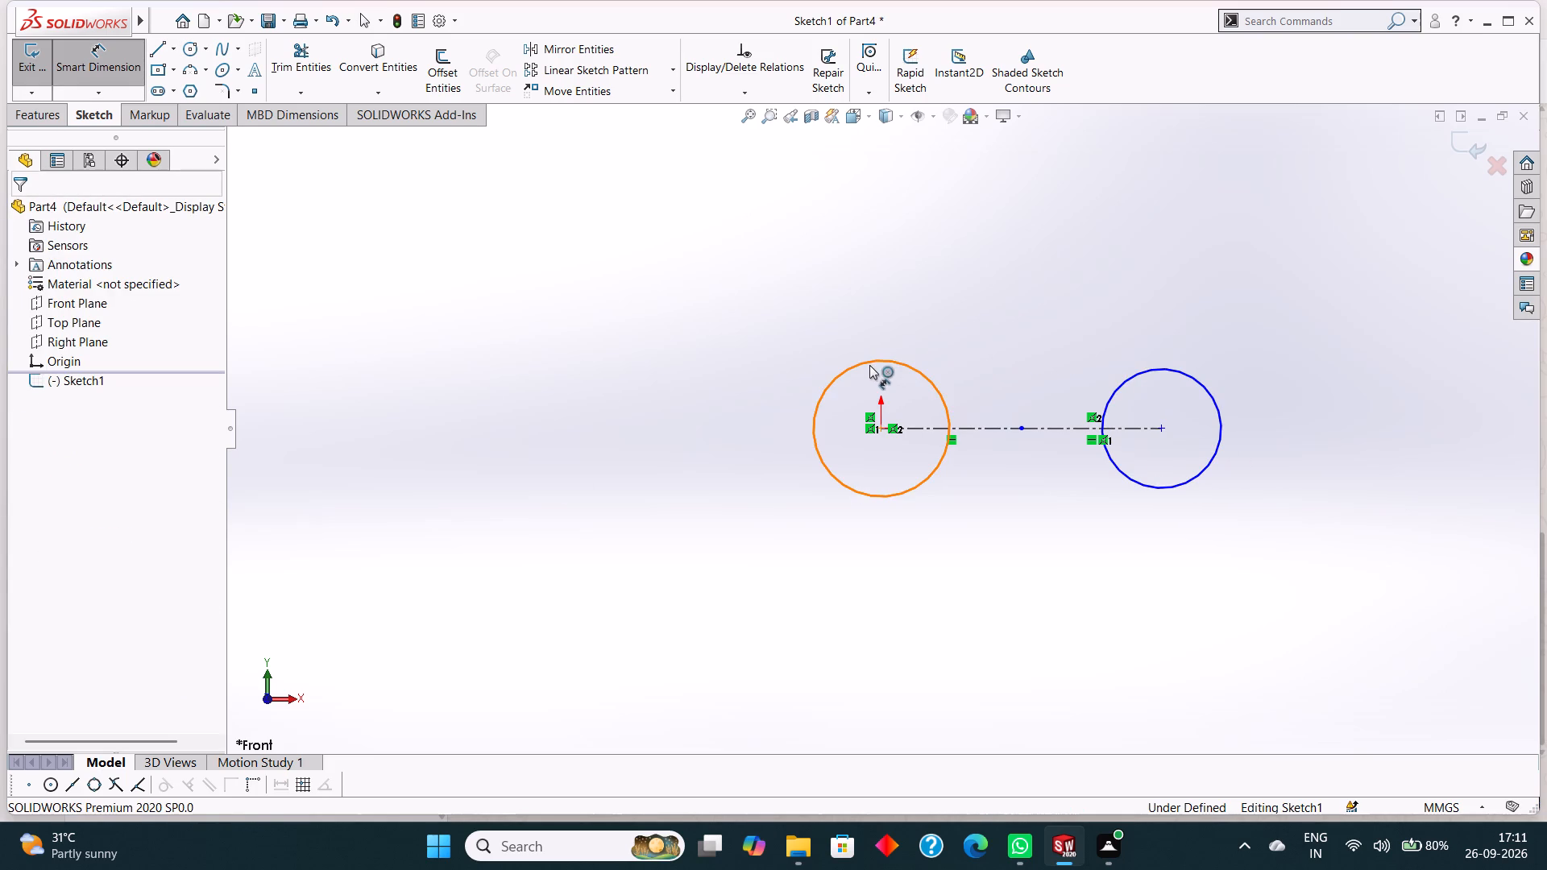
pyautogui.click(715, 317)
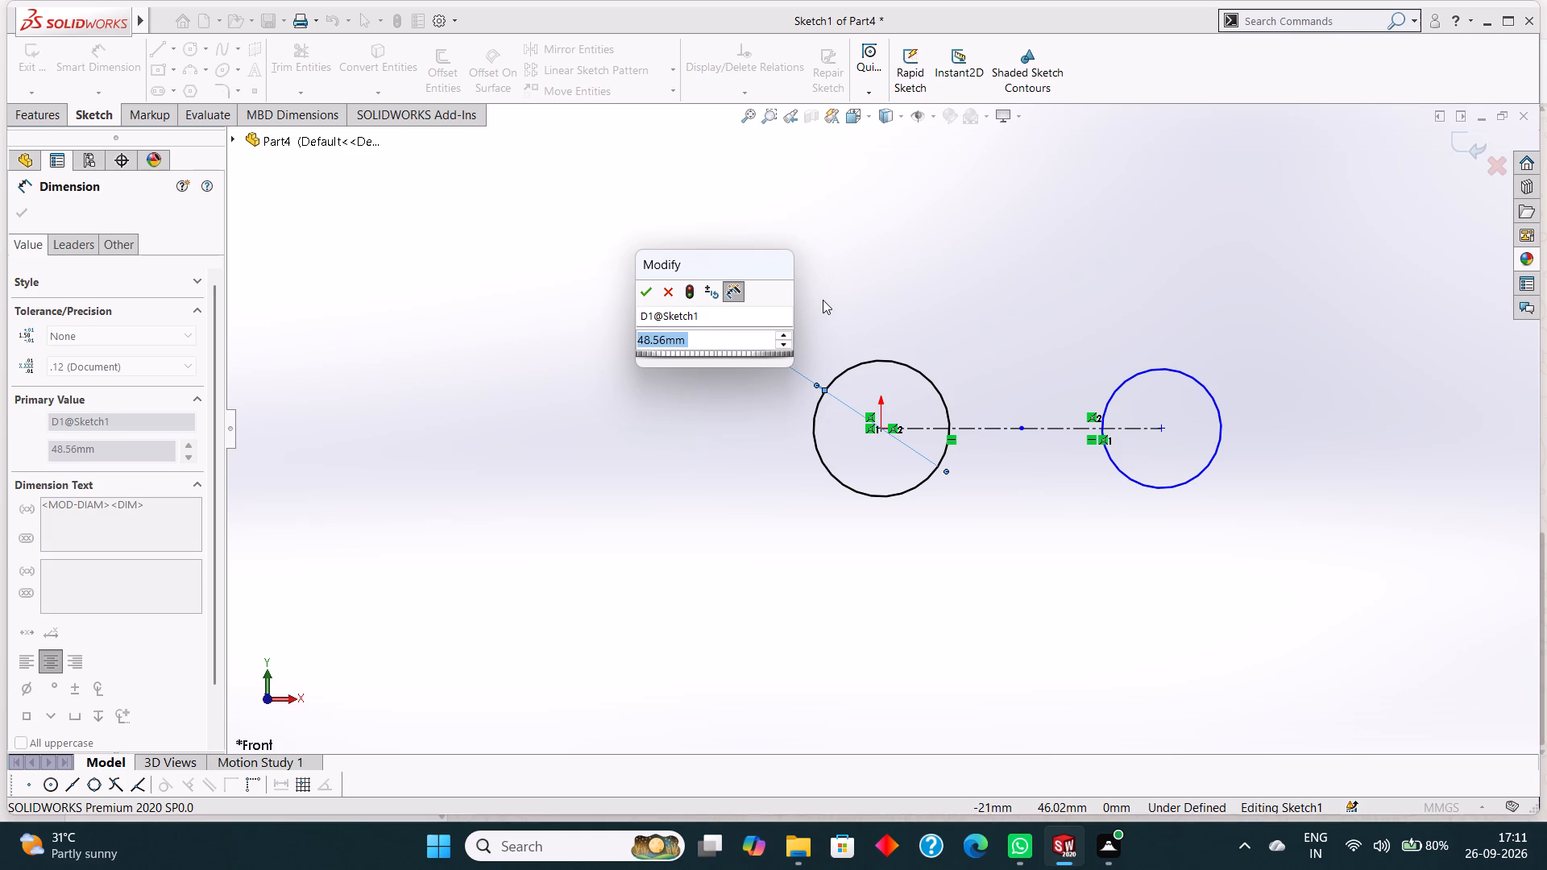
pyautogui.write('30')
pyautogui.press('Return')
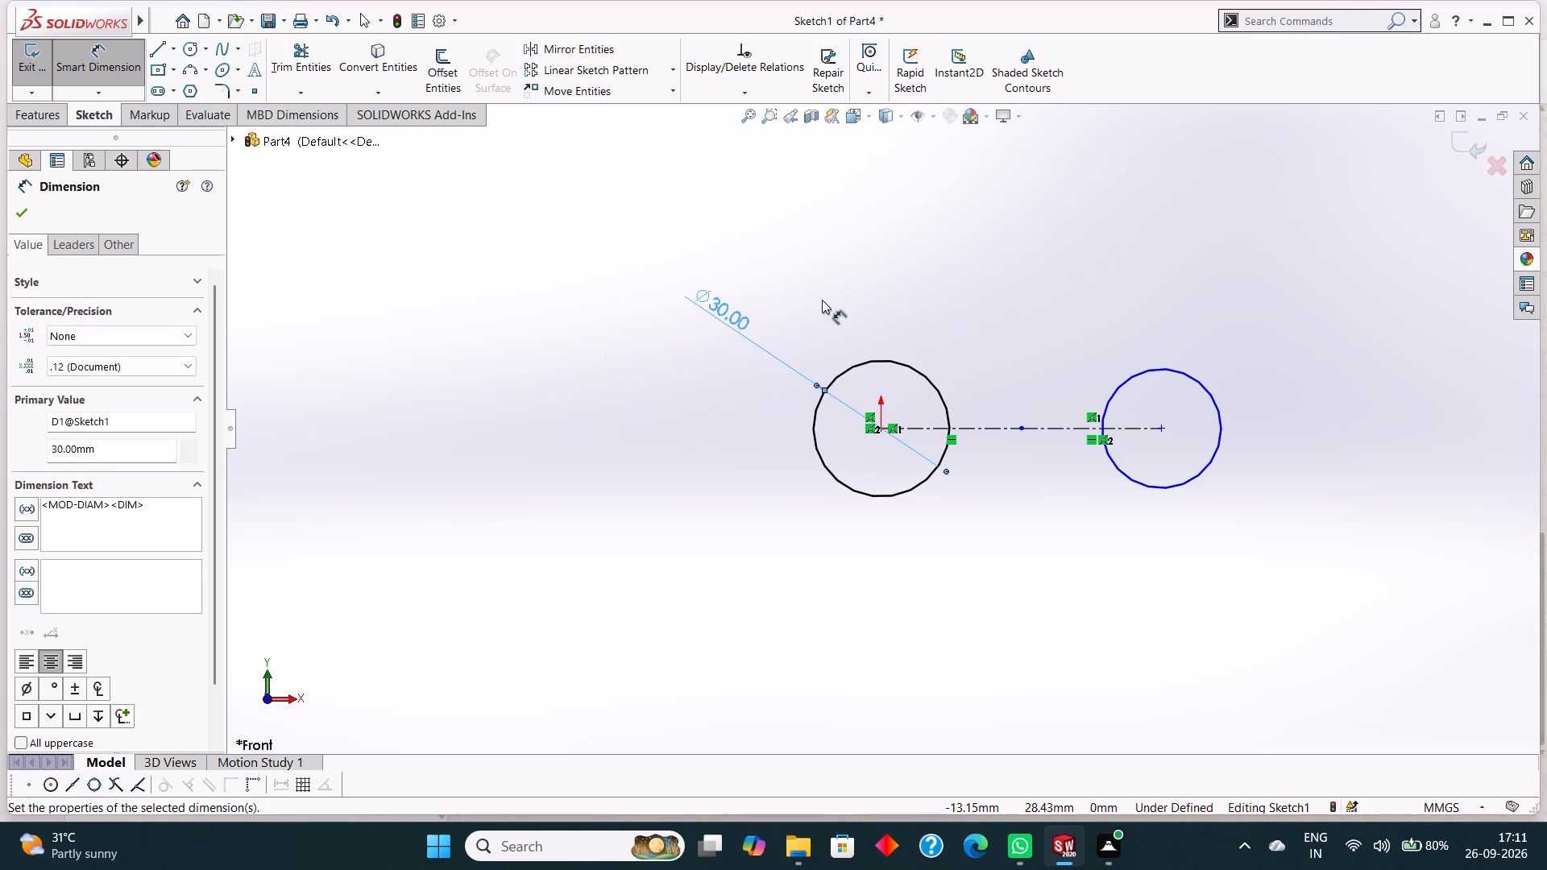
pyautogui.click(1147, 367)
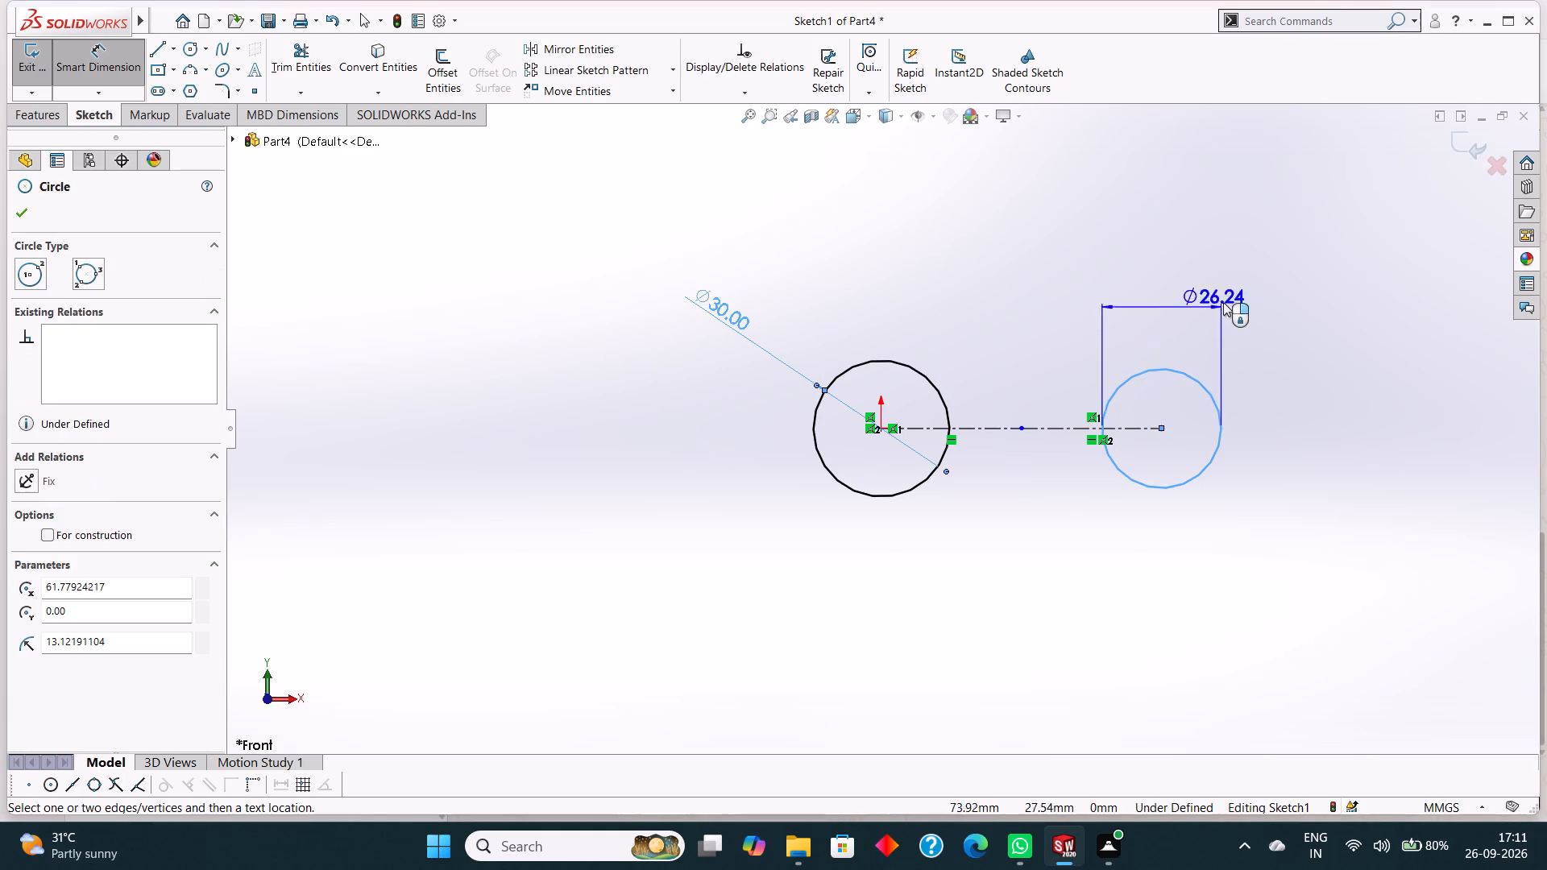
pyautogui.click(1247, 296)
pyautogui.write('30')
pyautogui.press('Return')
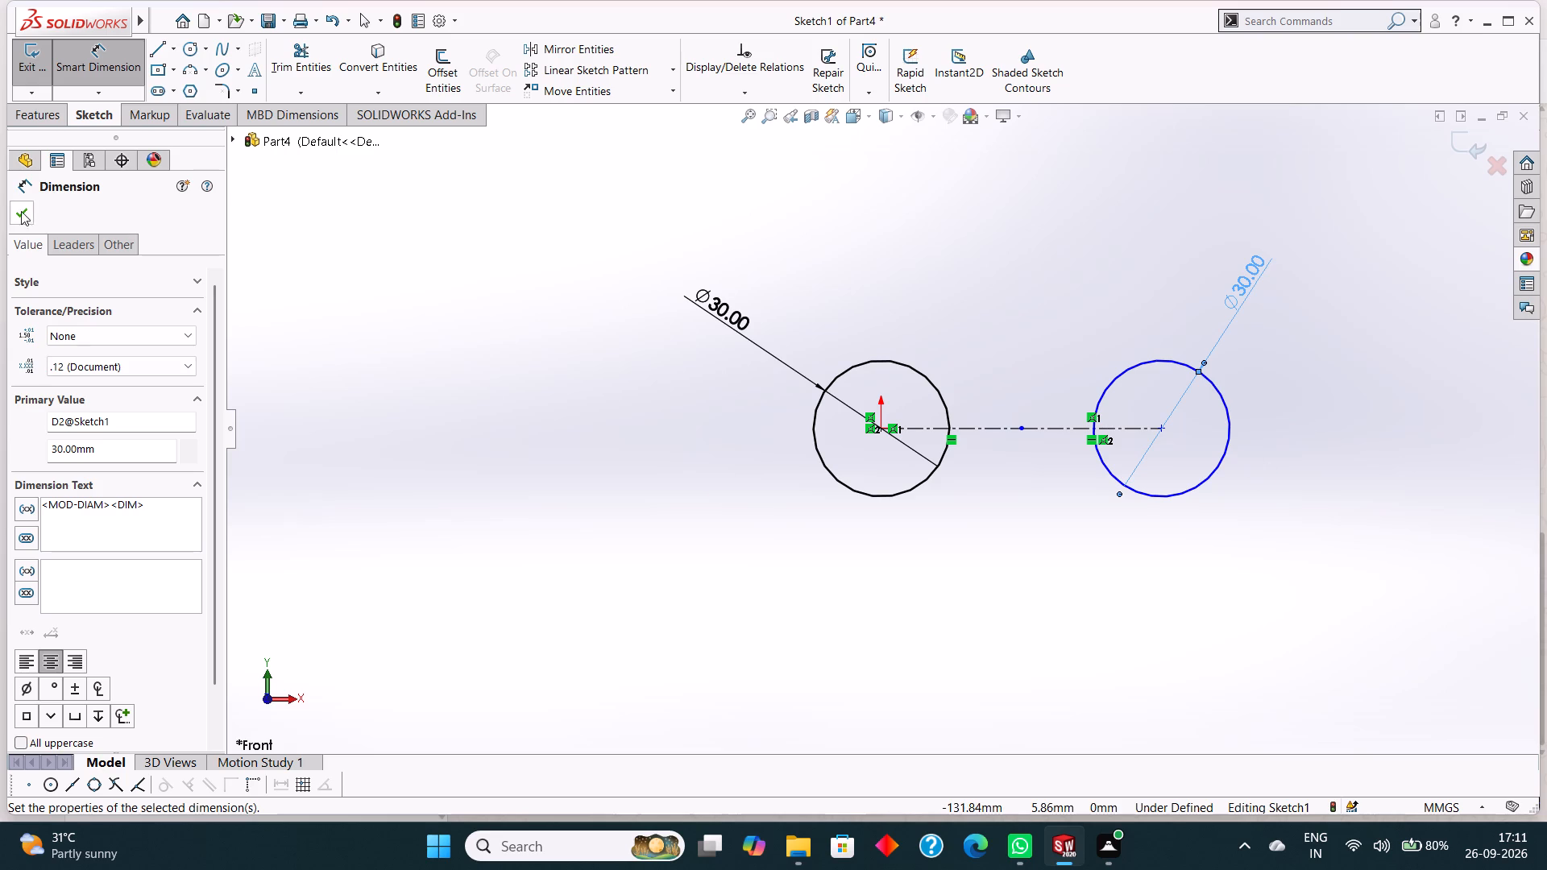
pyautogui.click(13, 213)
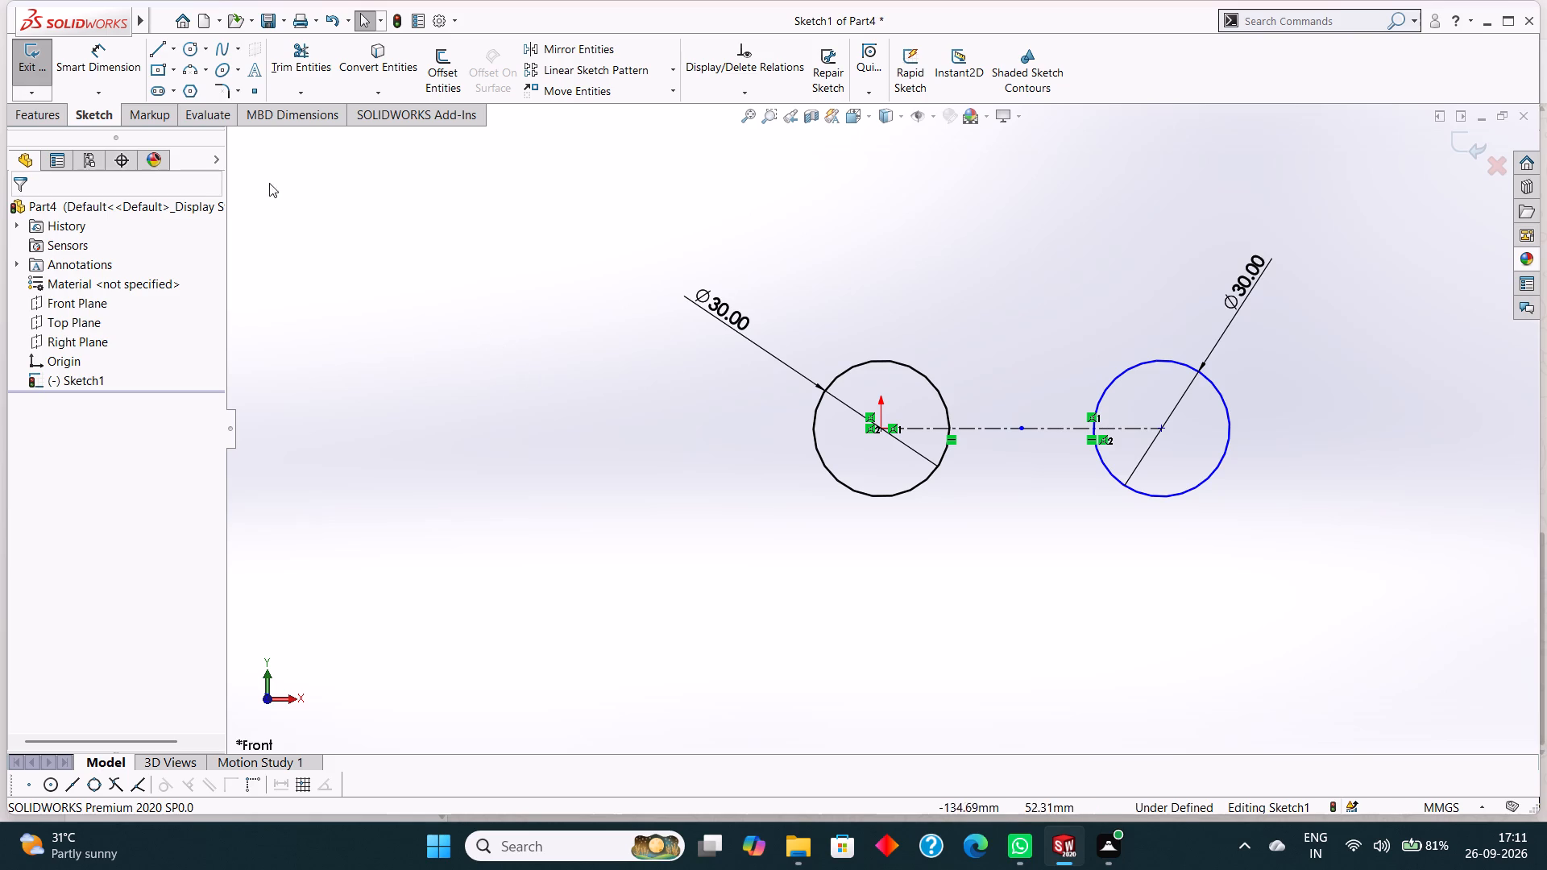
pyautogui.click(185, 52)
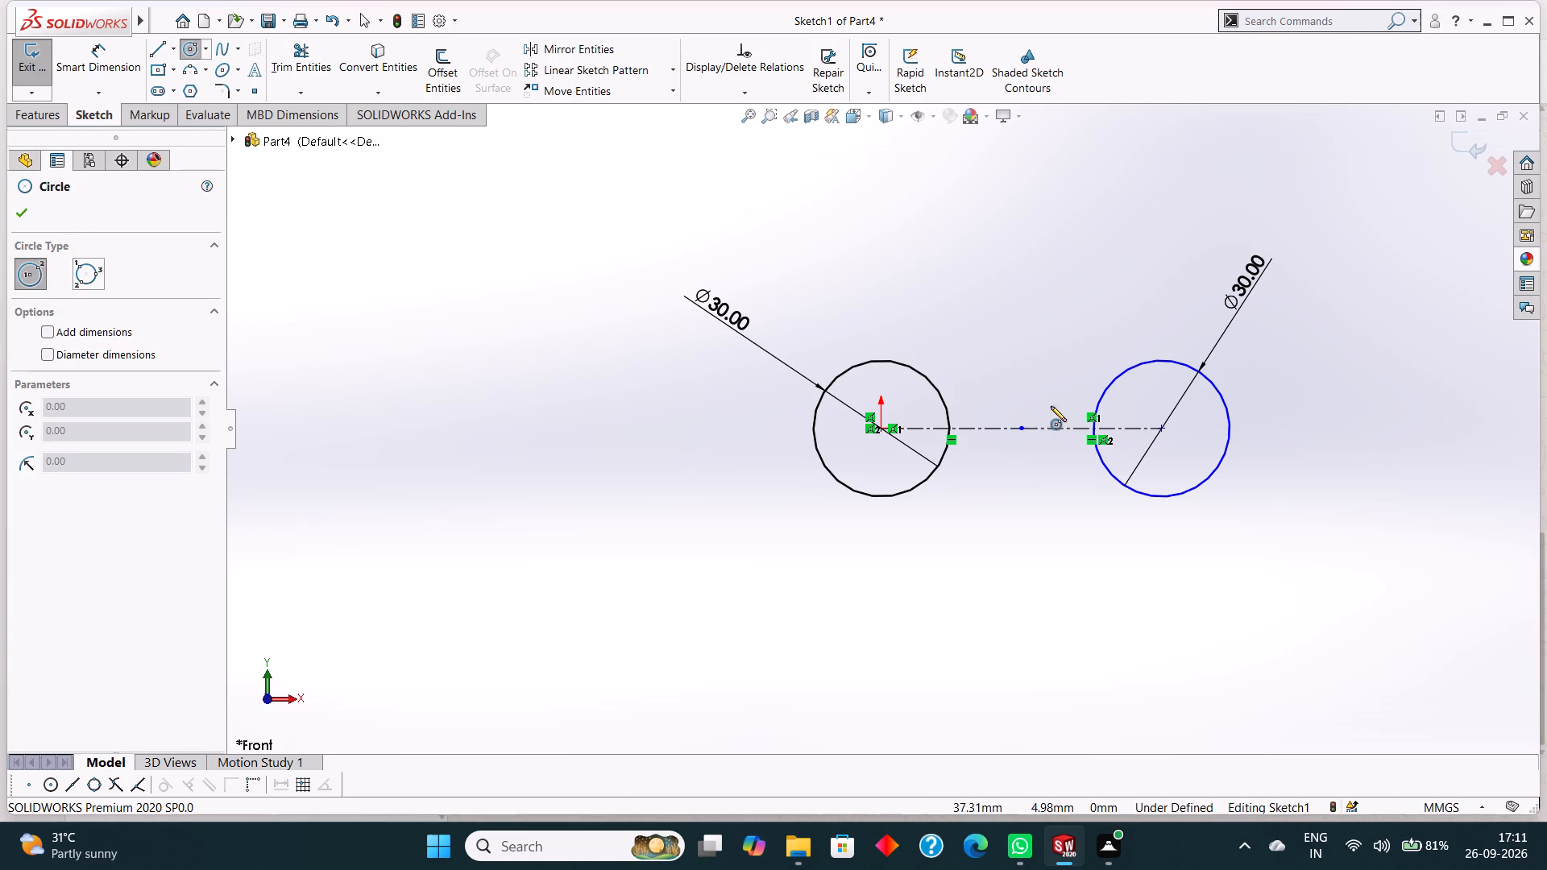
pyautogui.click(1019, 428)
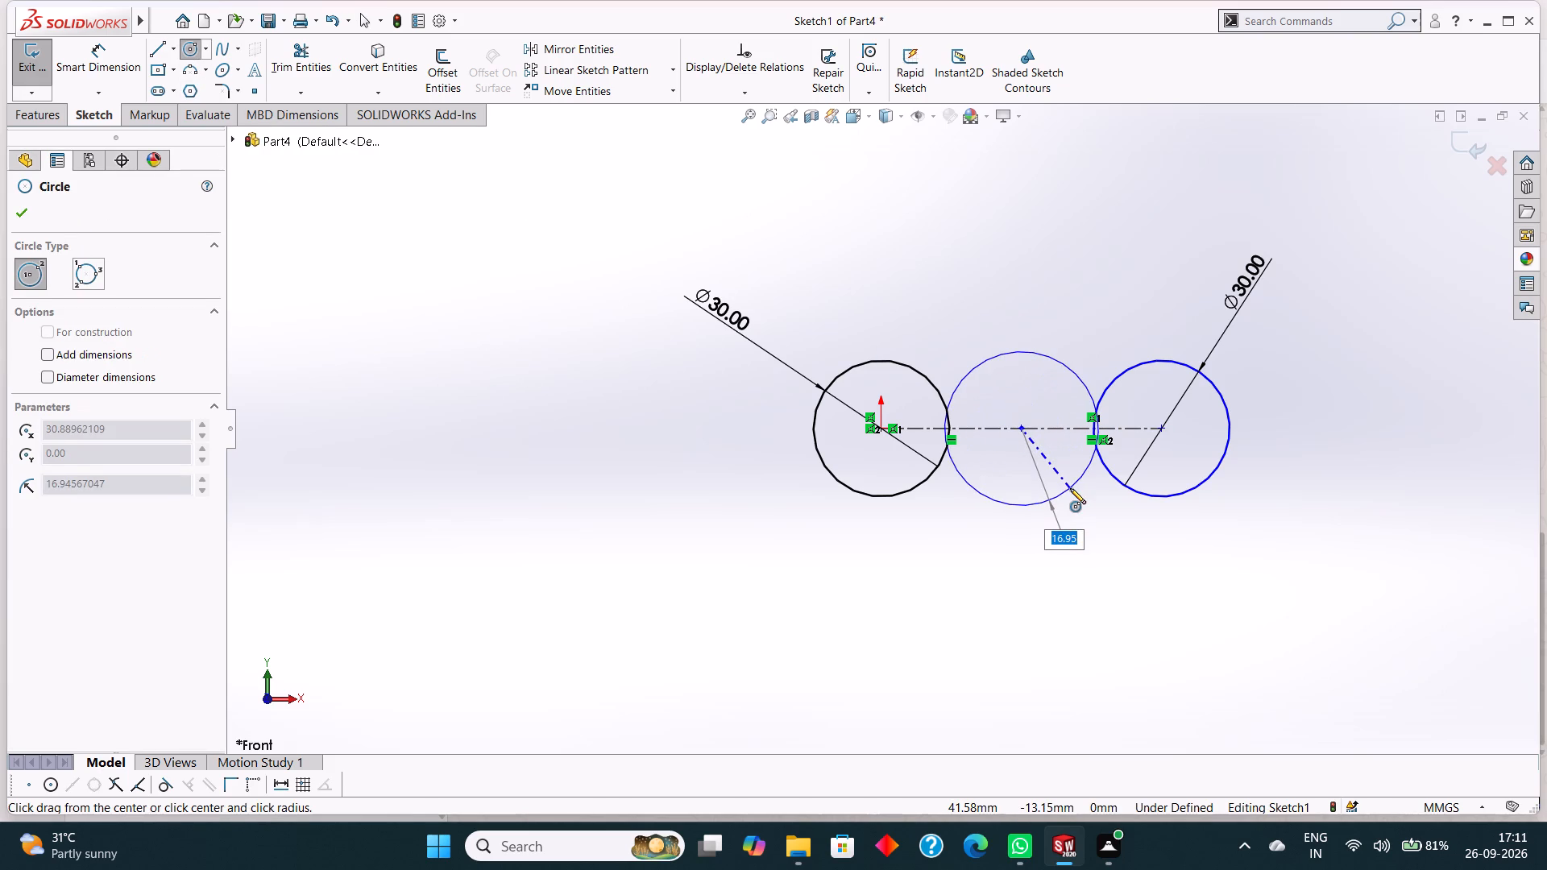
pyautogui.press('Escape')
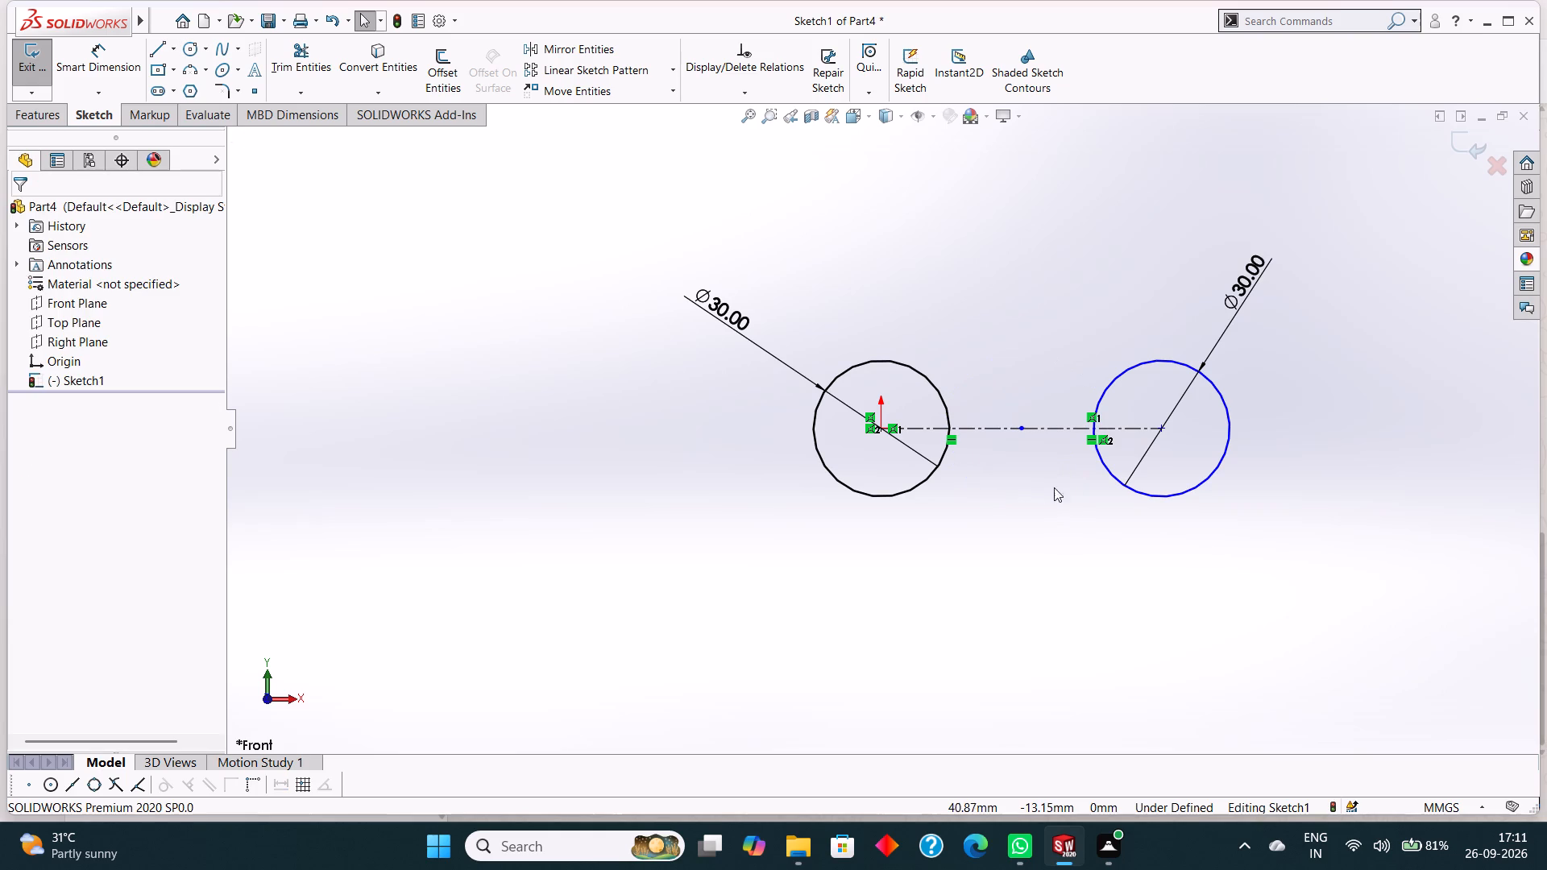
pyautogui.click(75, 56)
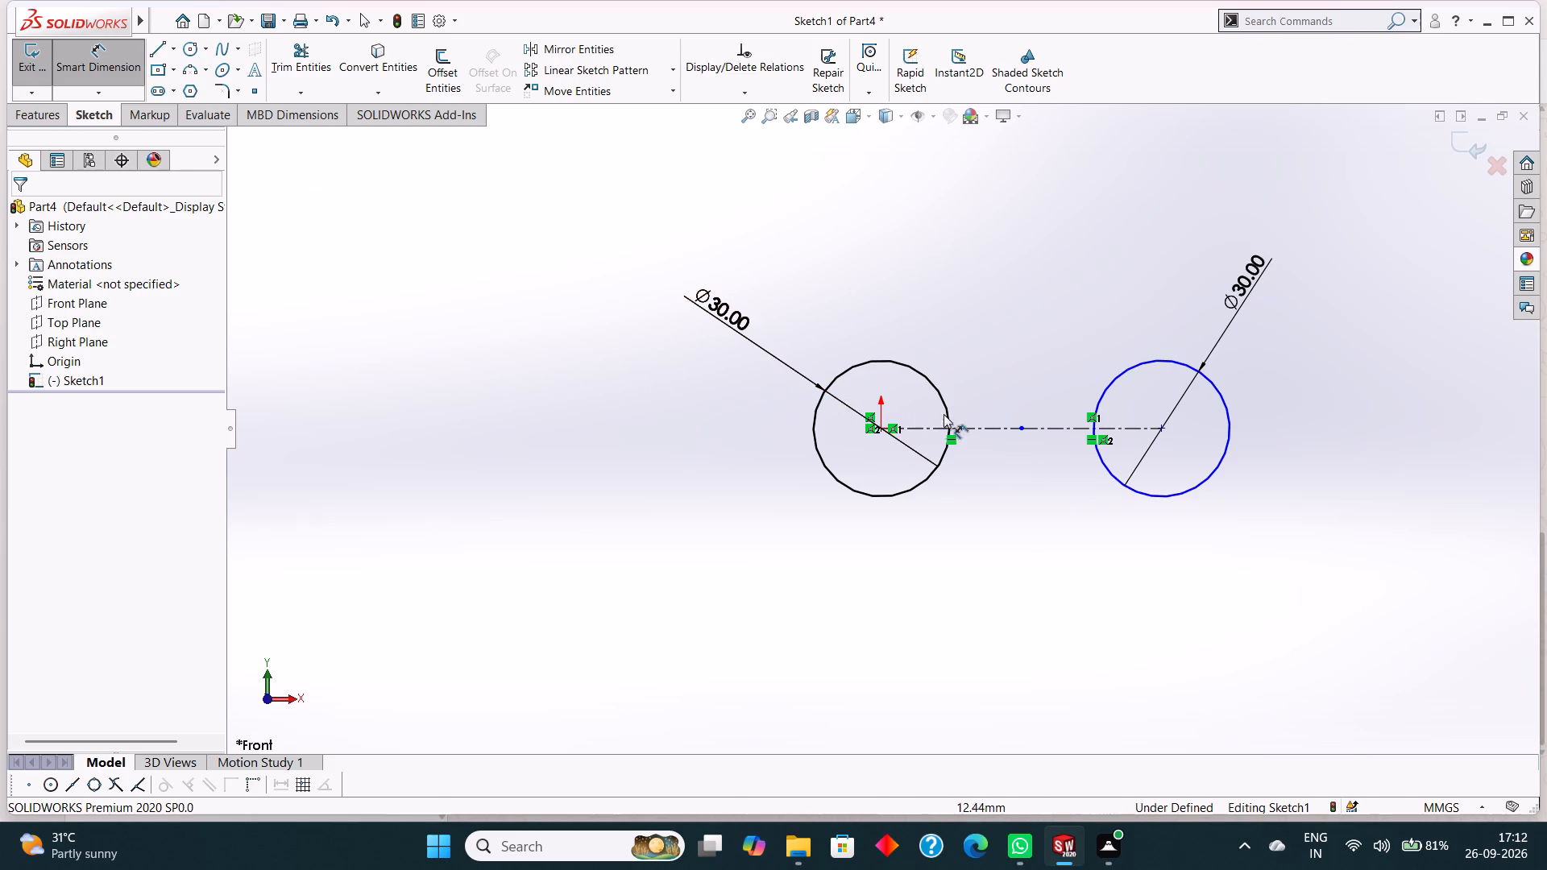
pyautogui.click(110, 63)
# Sketch a circle of 30 mm radius centred on the point where the two centerlines meet.
pyautogui.click(189, 47)
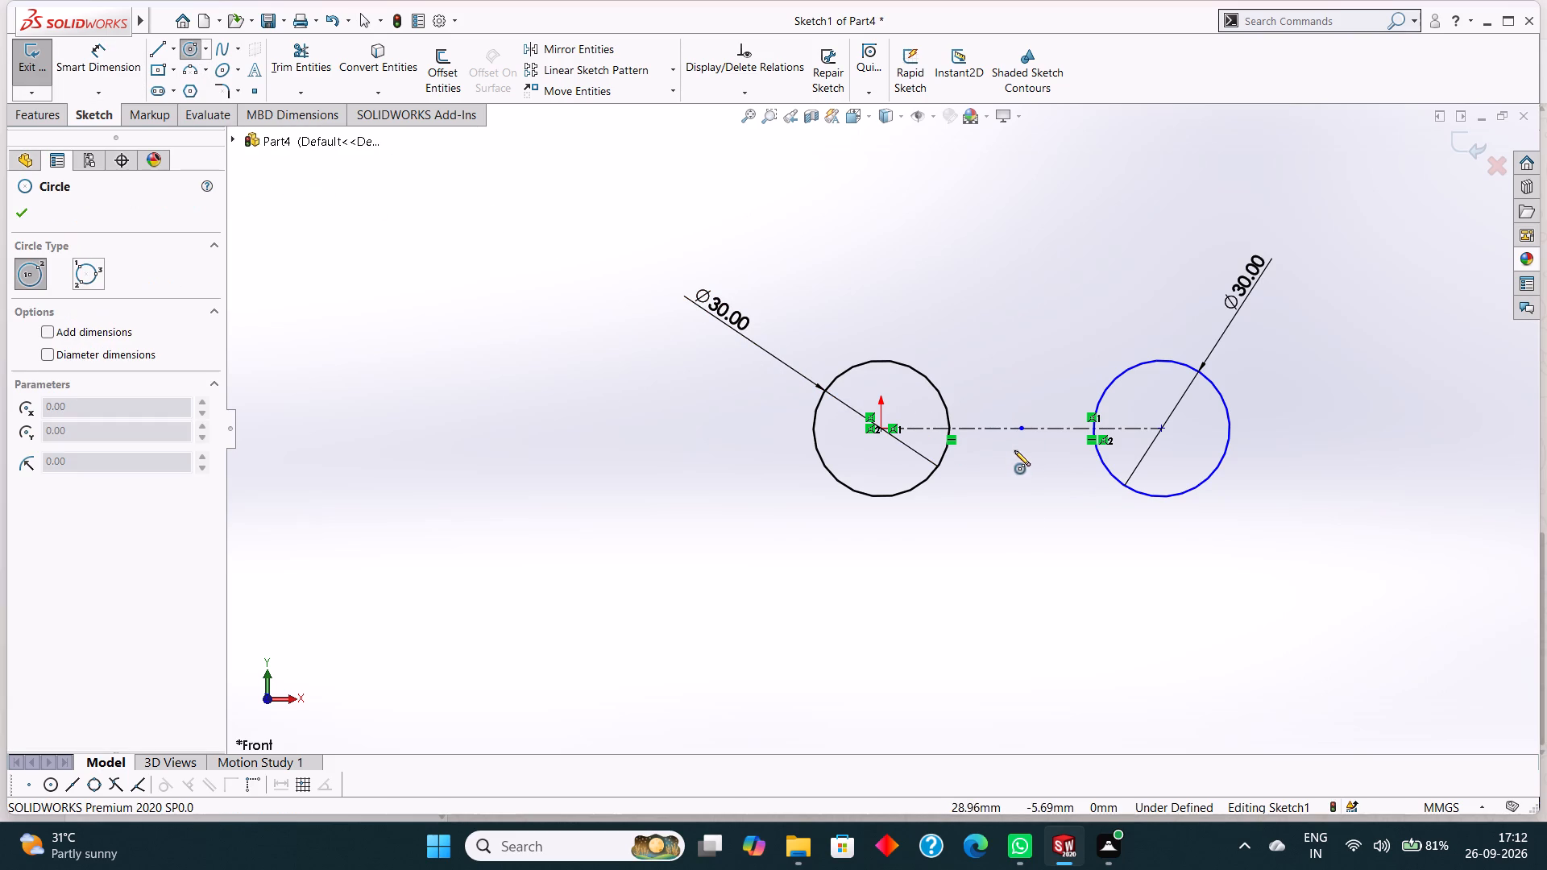
pyautogui.click(1020, 430)
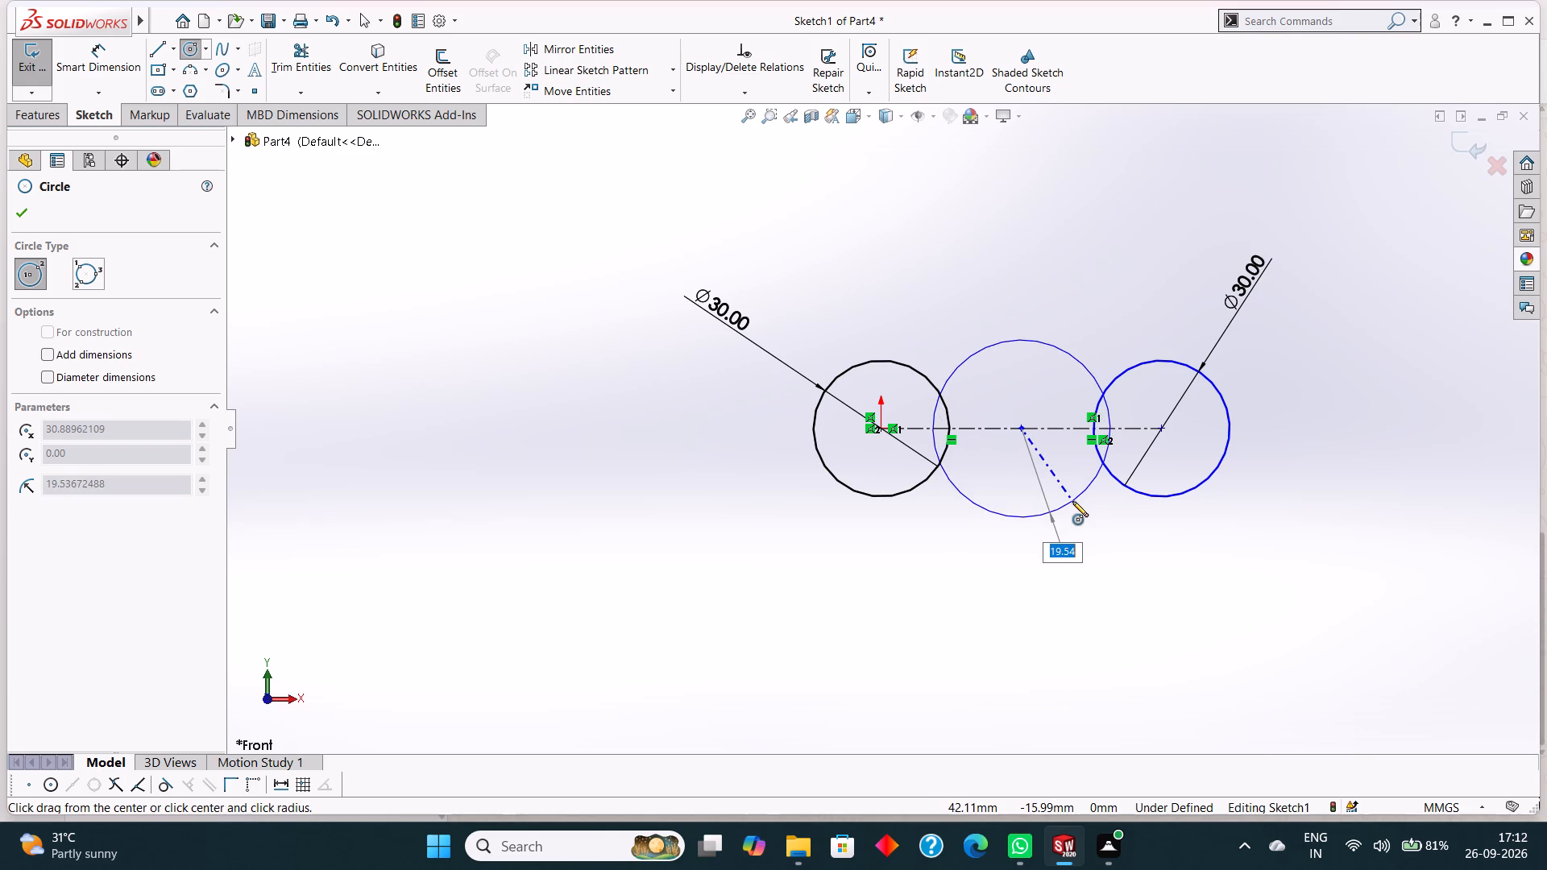
pyautogui.press('3')
pyautogui.press('0')
pyautogui.press('Return')
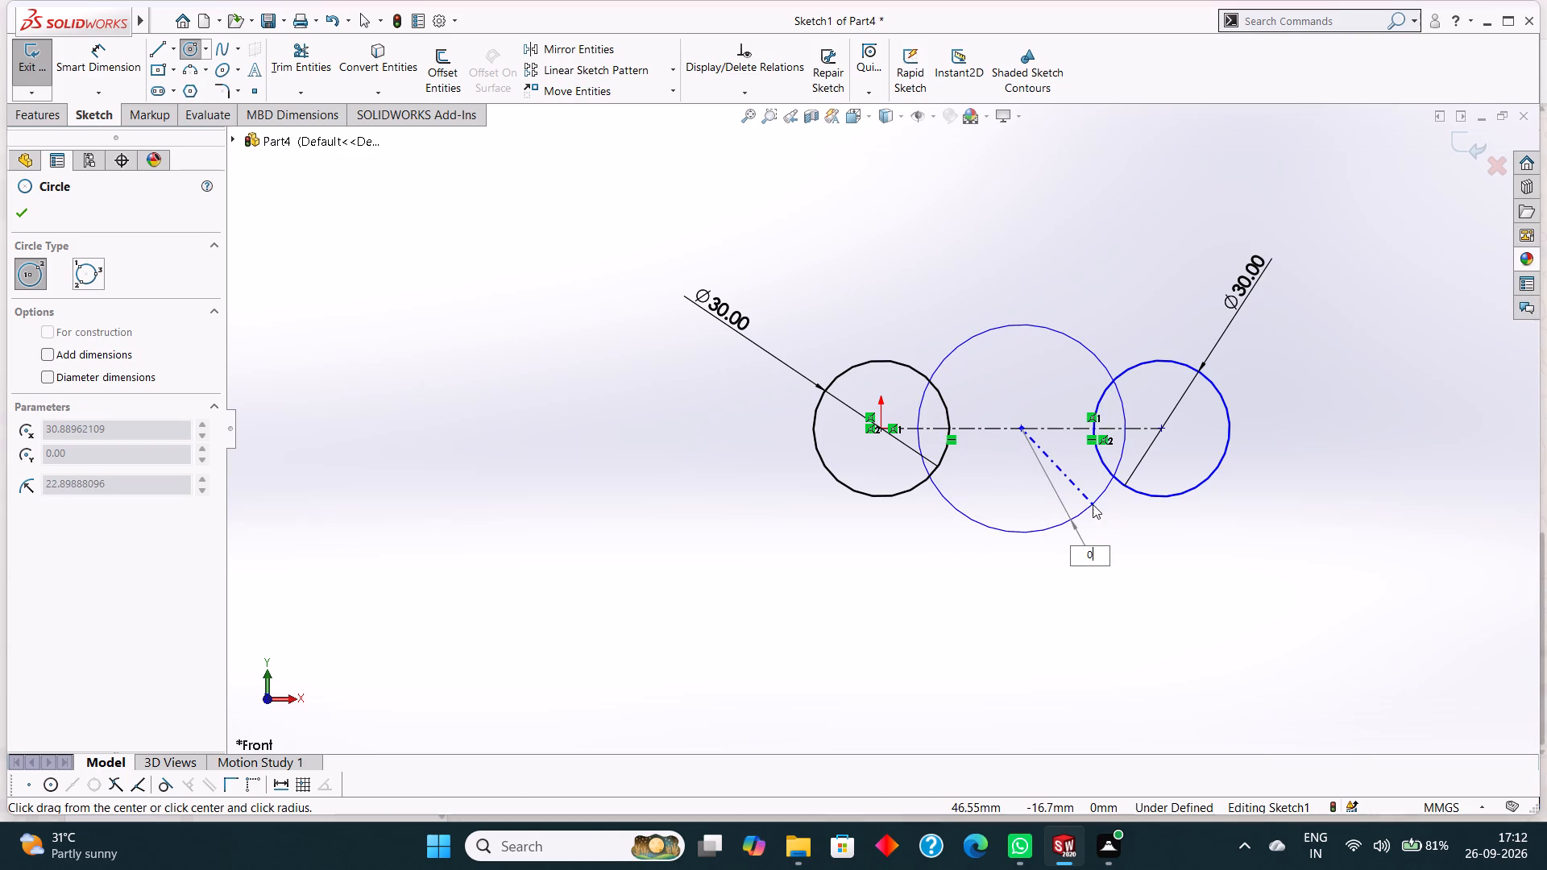
pyautogui.click(898, 421)
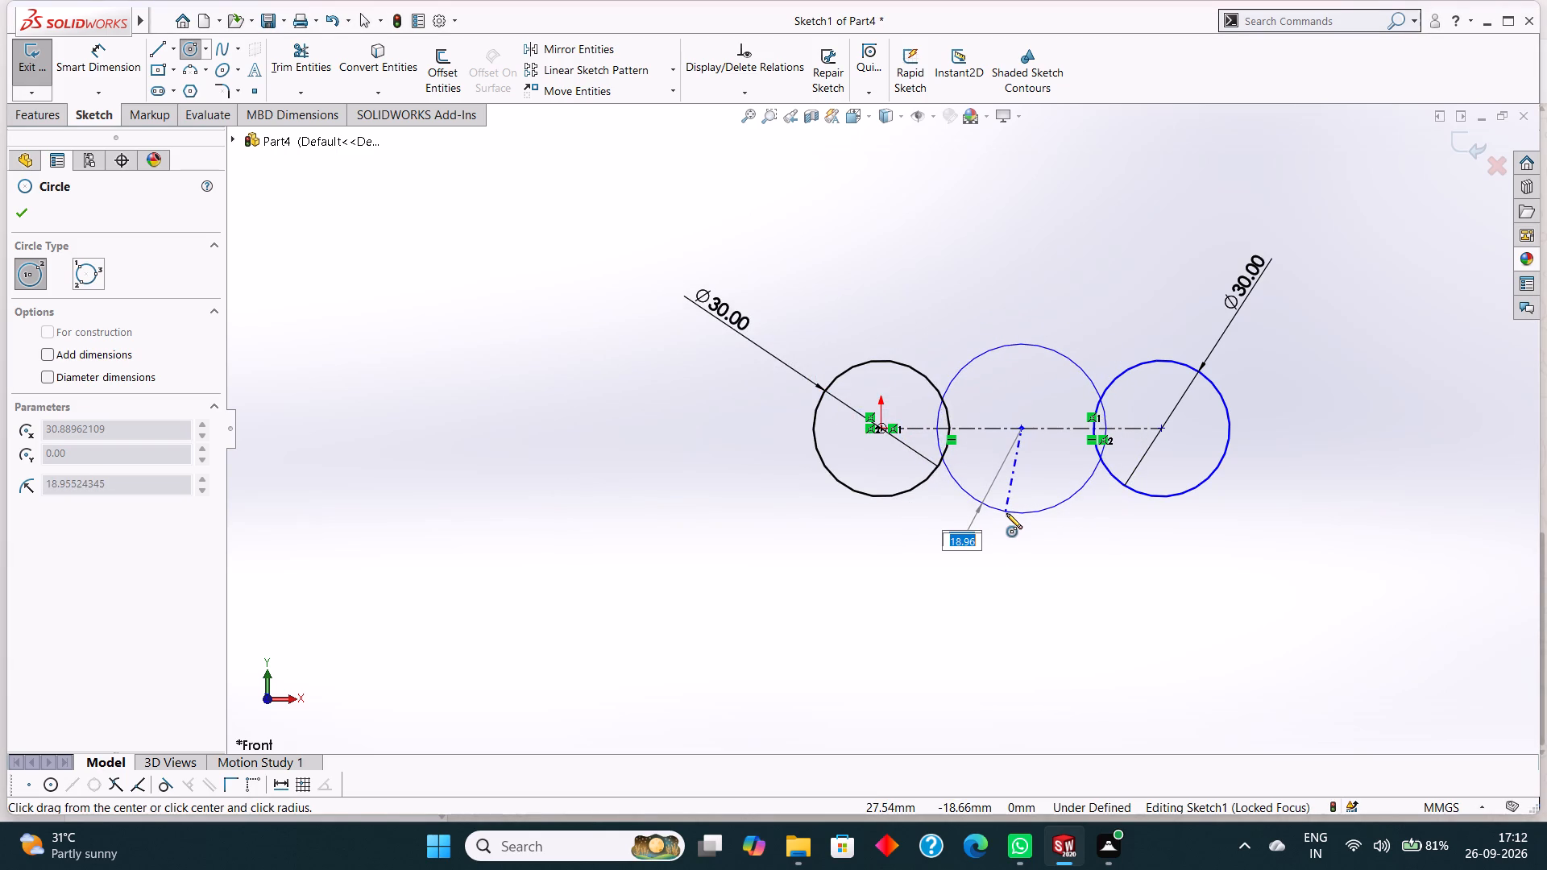
pyautogui.write('30')
pyautogui.press('Return')
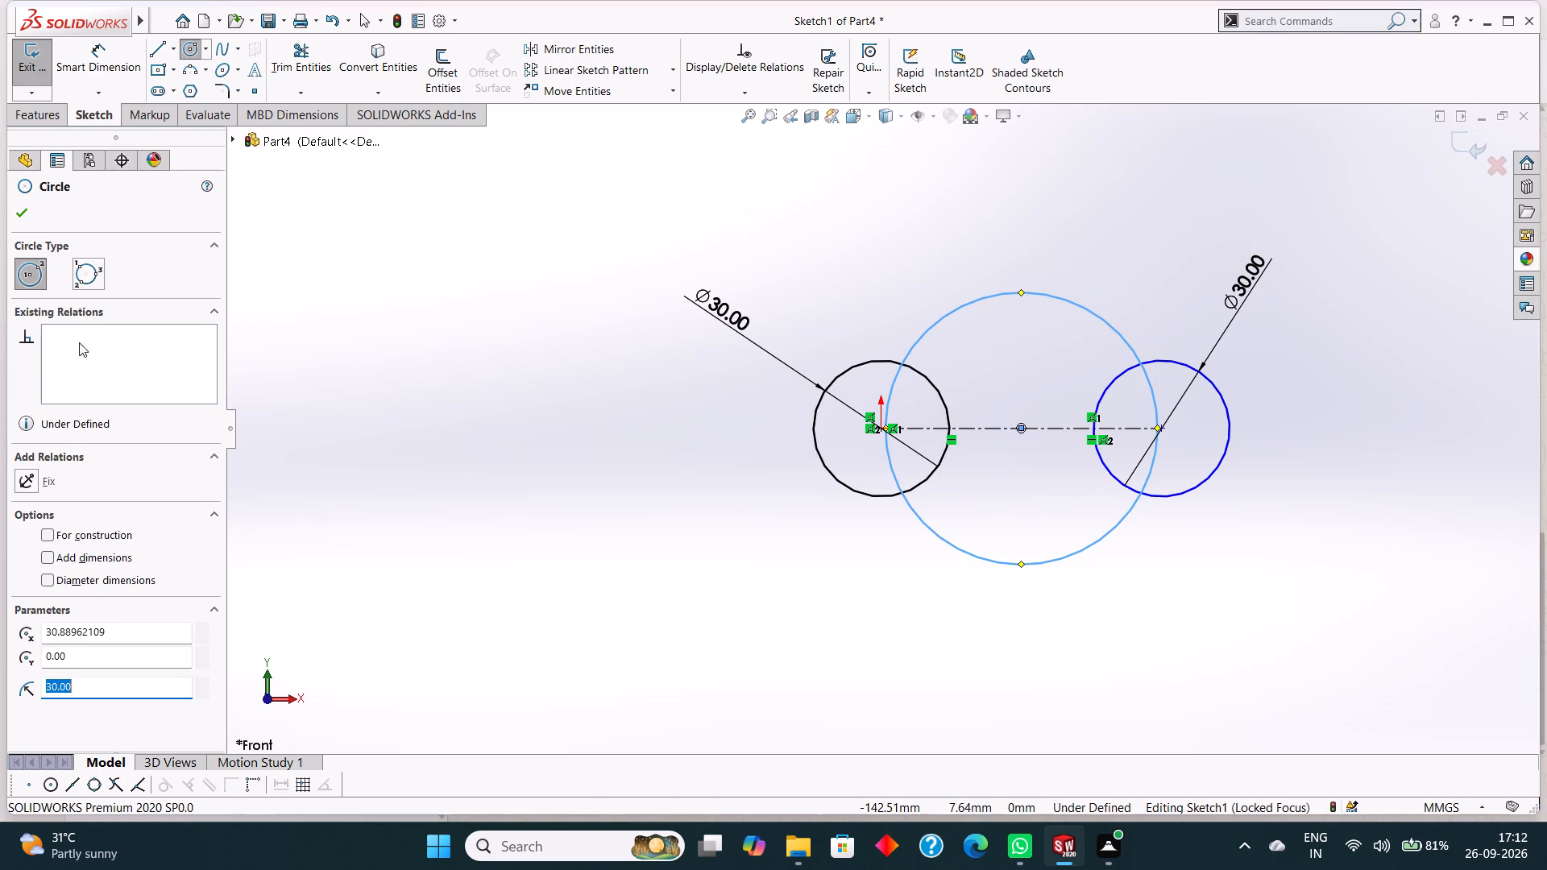
pyautogui.click(19, 205)
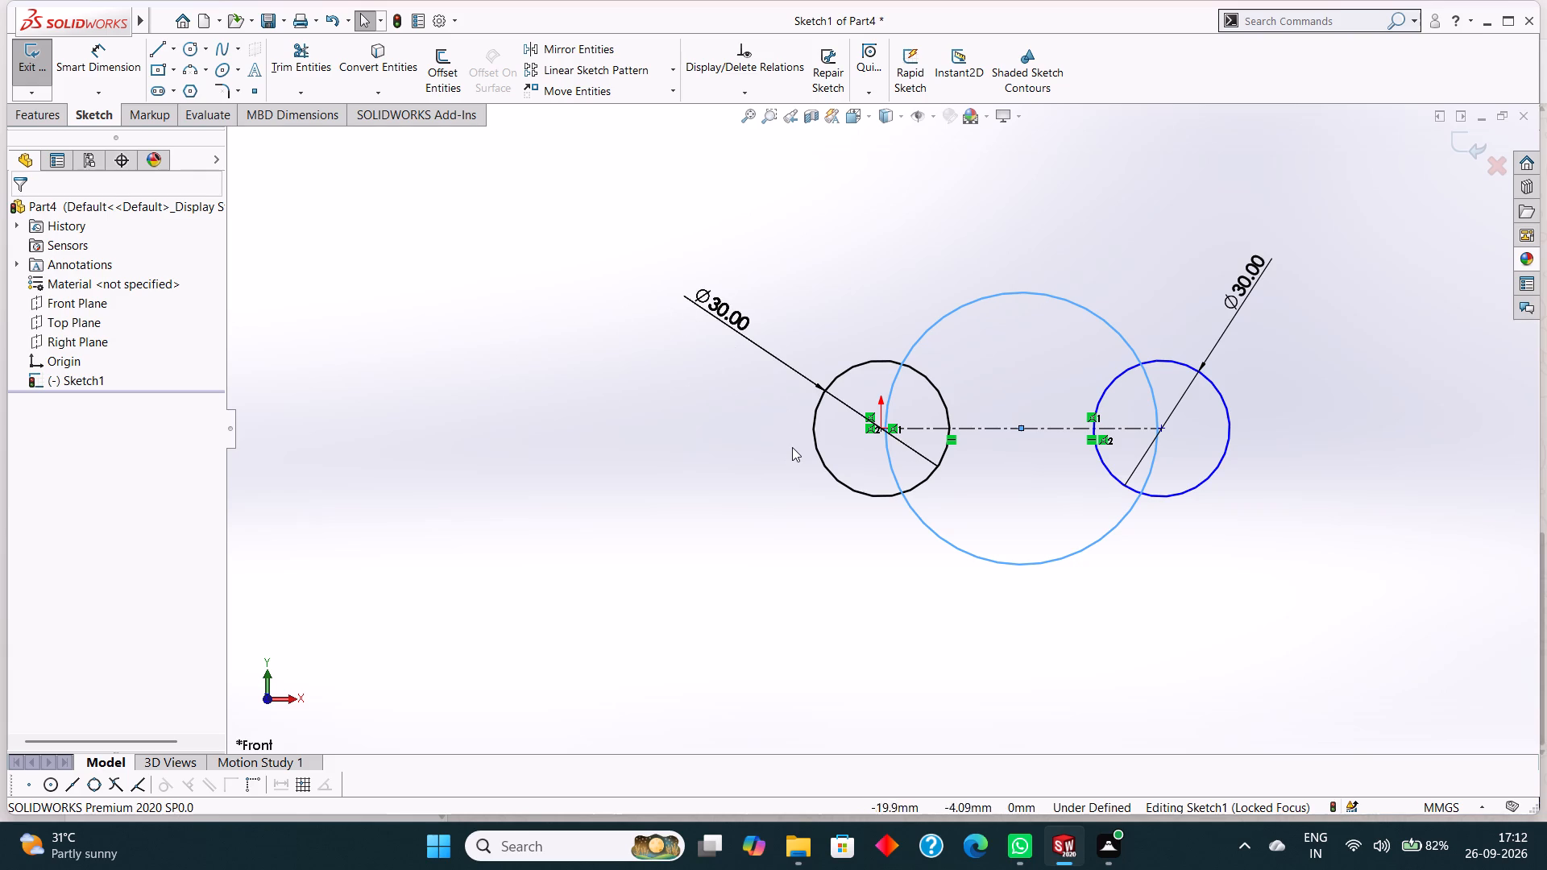
# Draw two upper lines tangent to the large middle circle, one to each 30 mm diameter end circle.
pyautogui.scroll(1, 794, 449)
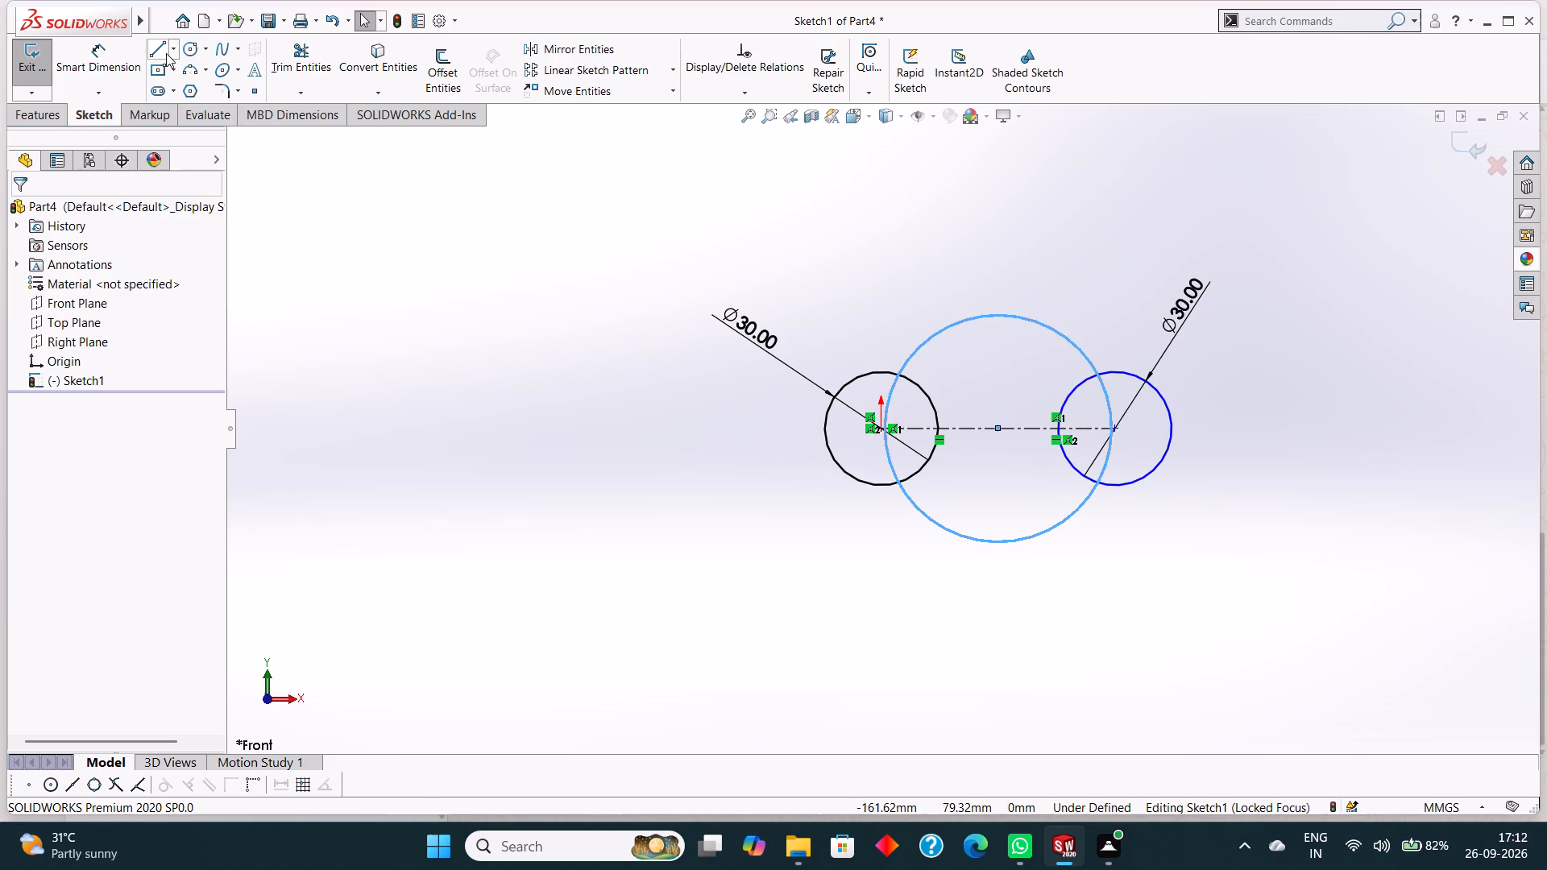
pyautogui.click(164, 52)
pyautogui.click(847, 384)
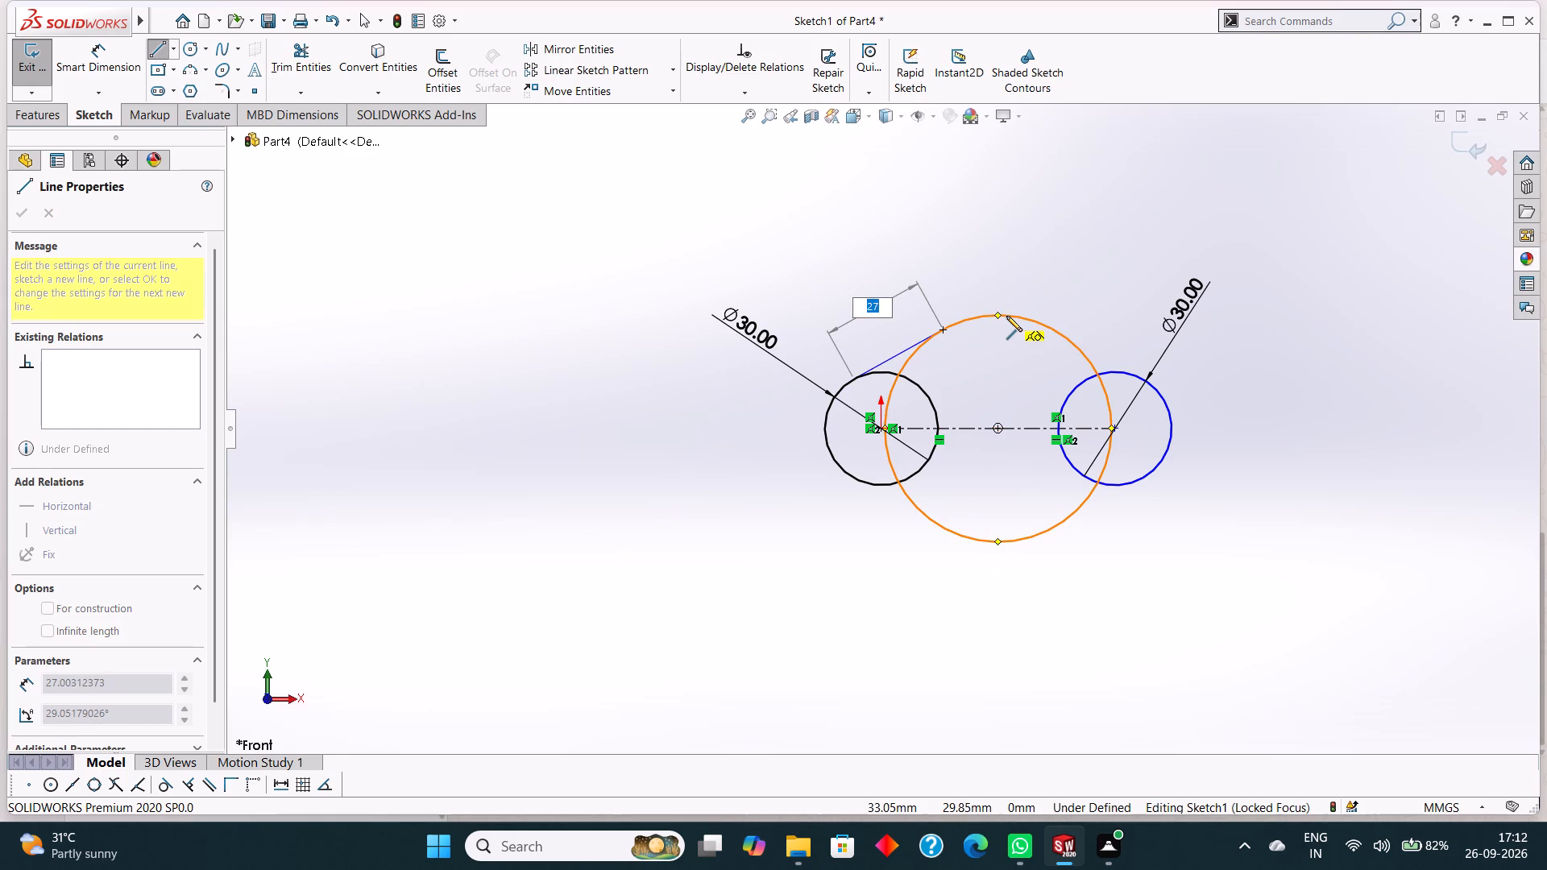
pyautogui.click(945, 329)
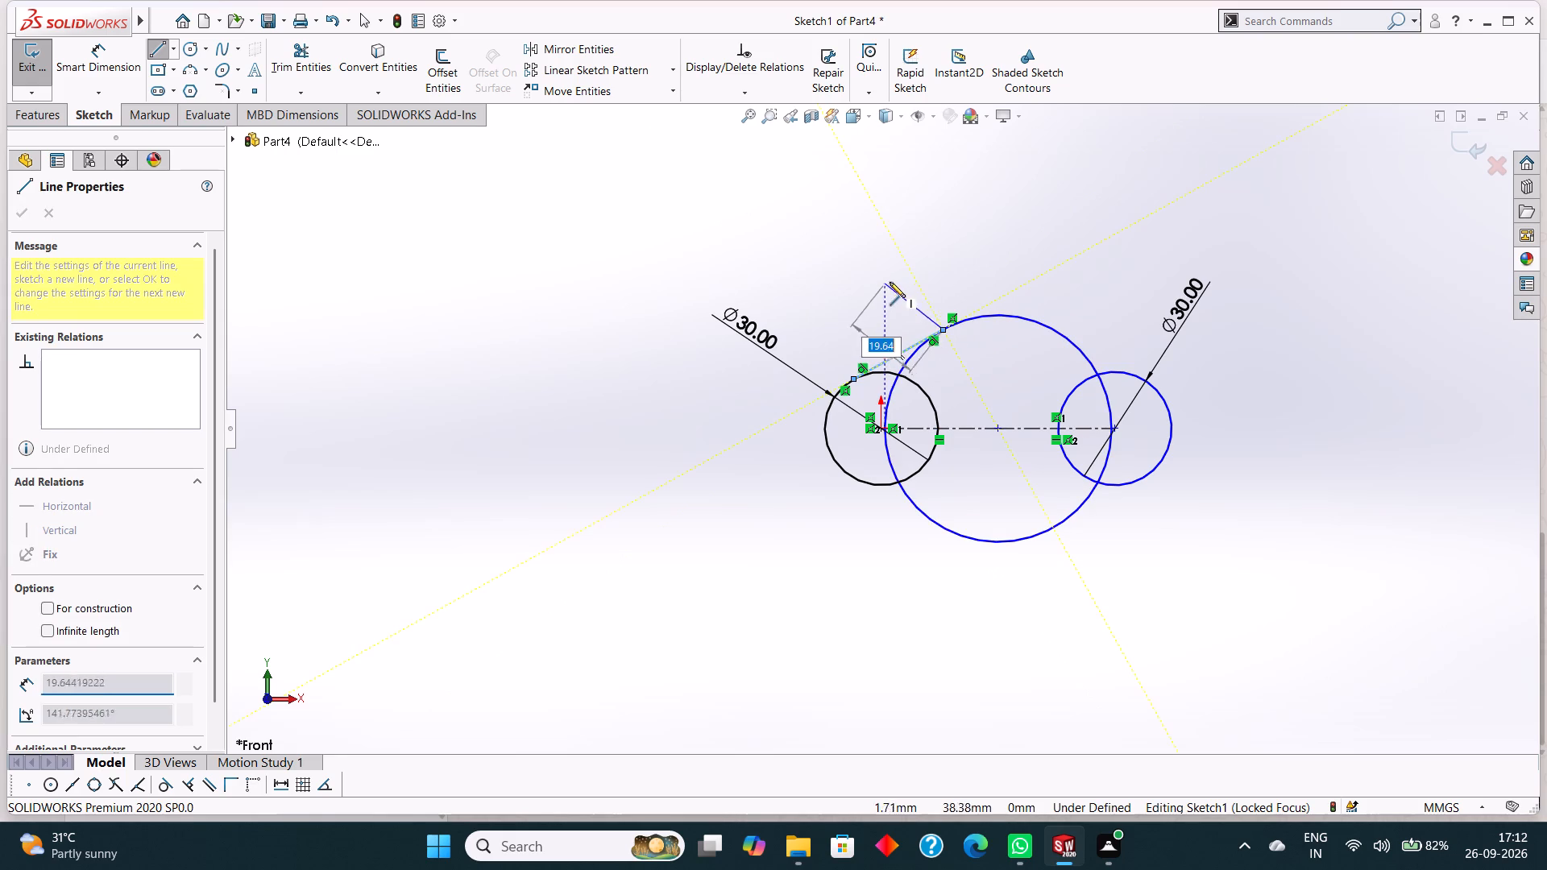
pyautogui.rightClick(891, 280)
pyautogui.click(930, 290)
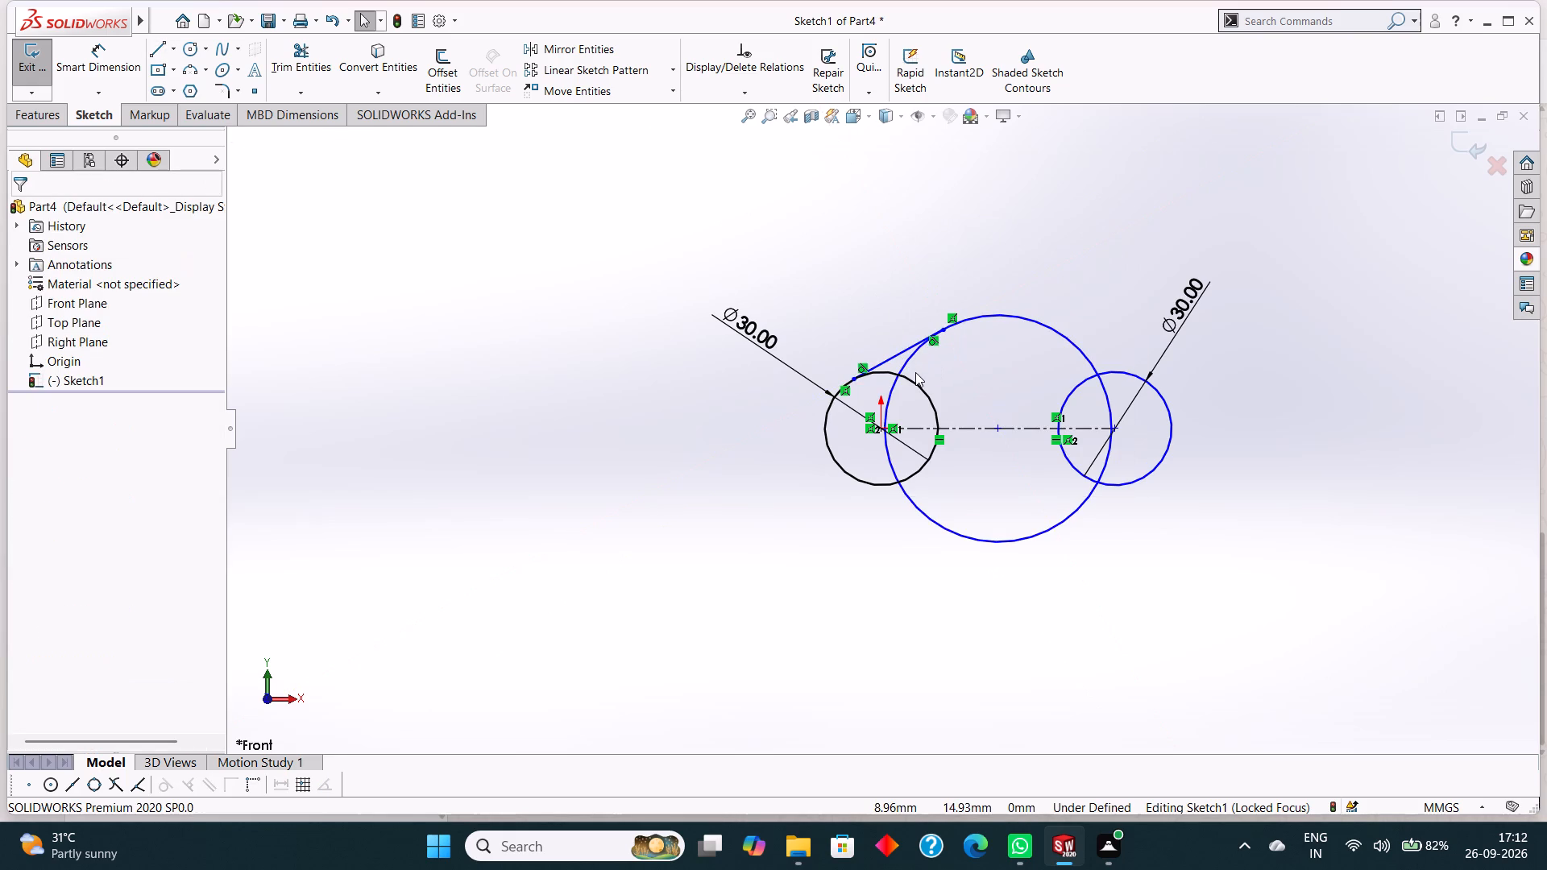
pyautogui.scroll(-1, 915, 372)
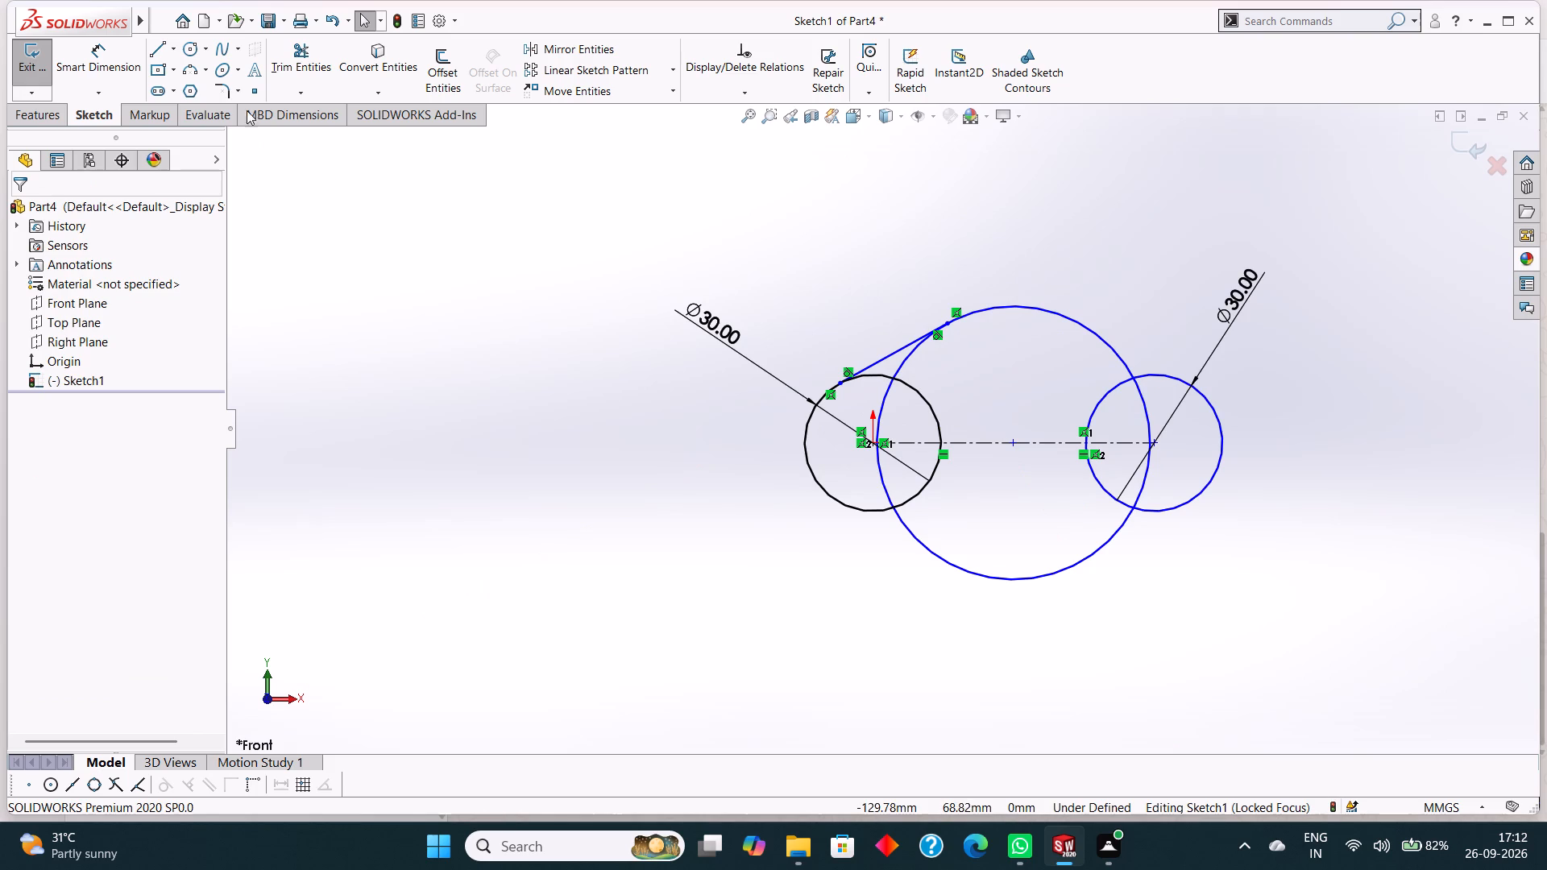
pyautogui.click(160, 46)
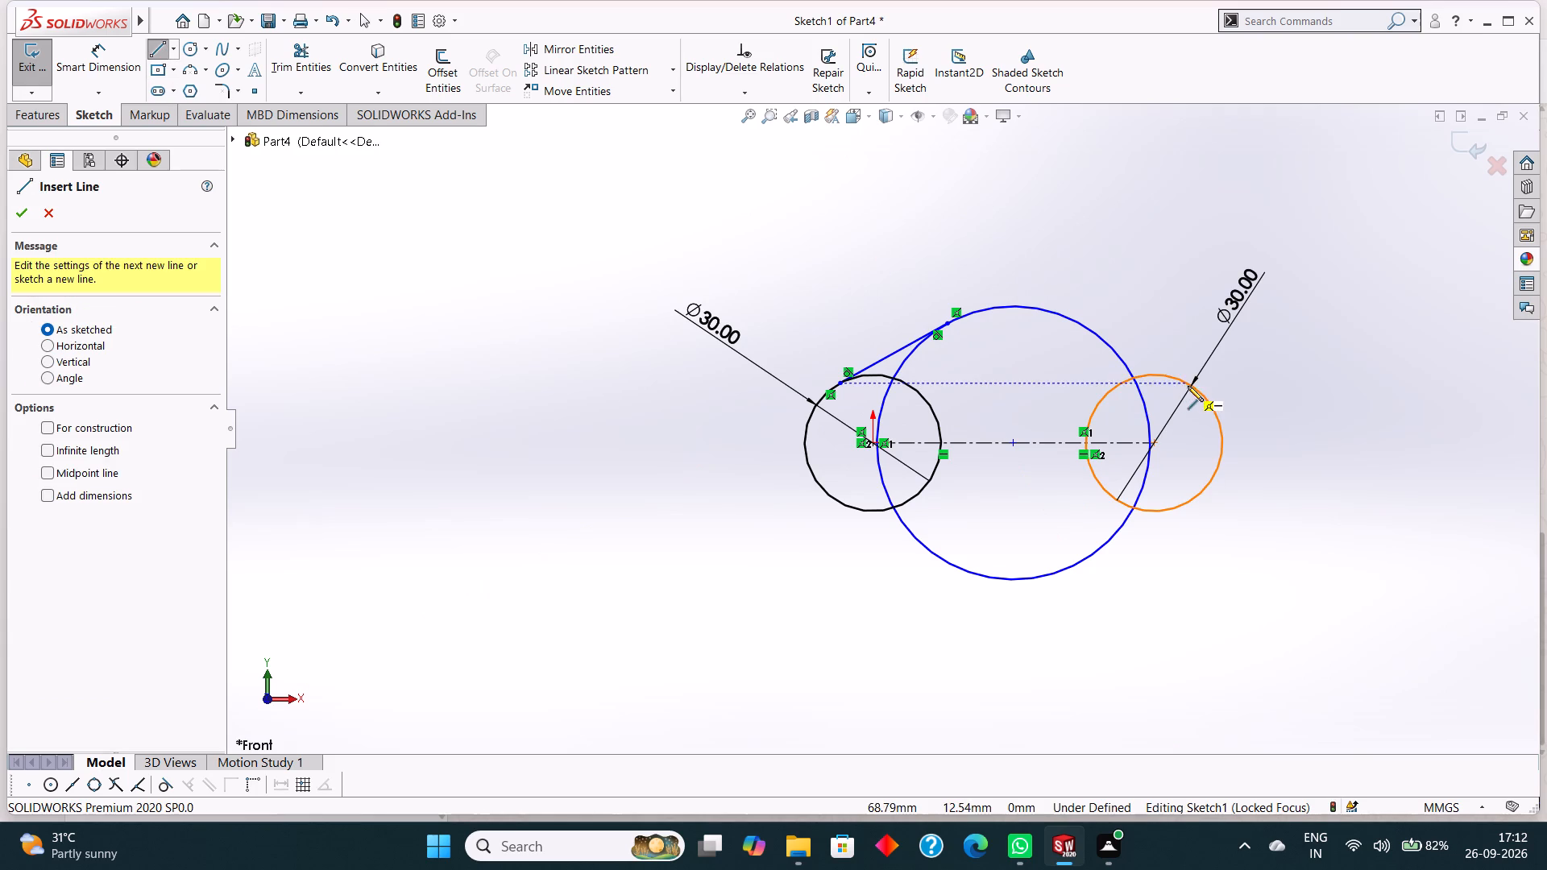
pyautogui.click(1197, 389)
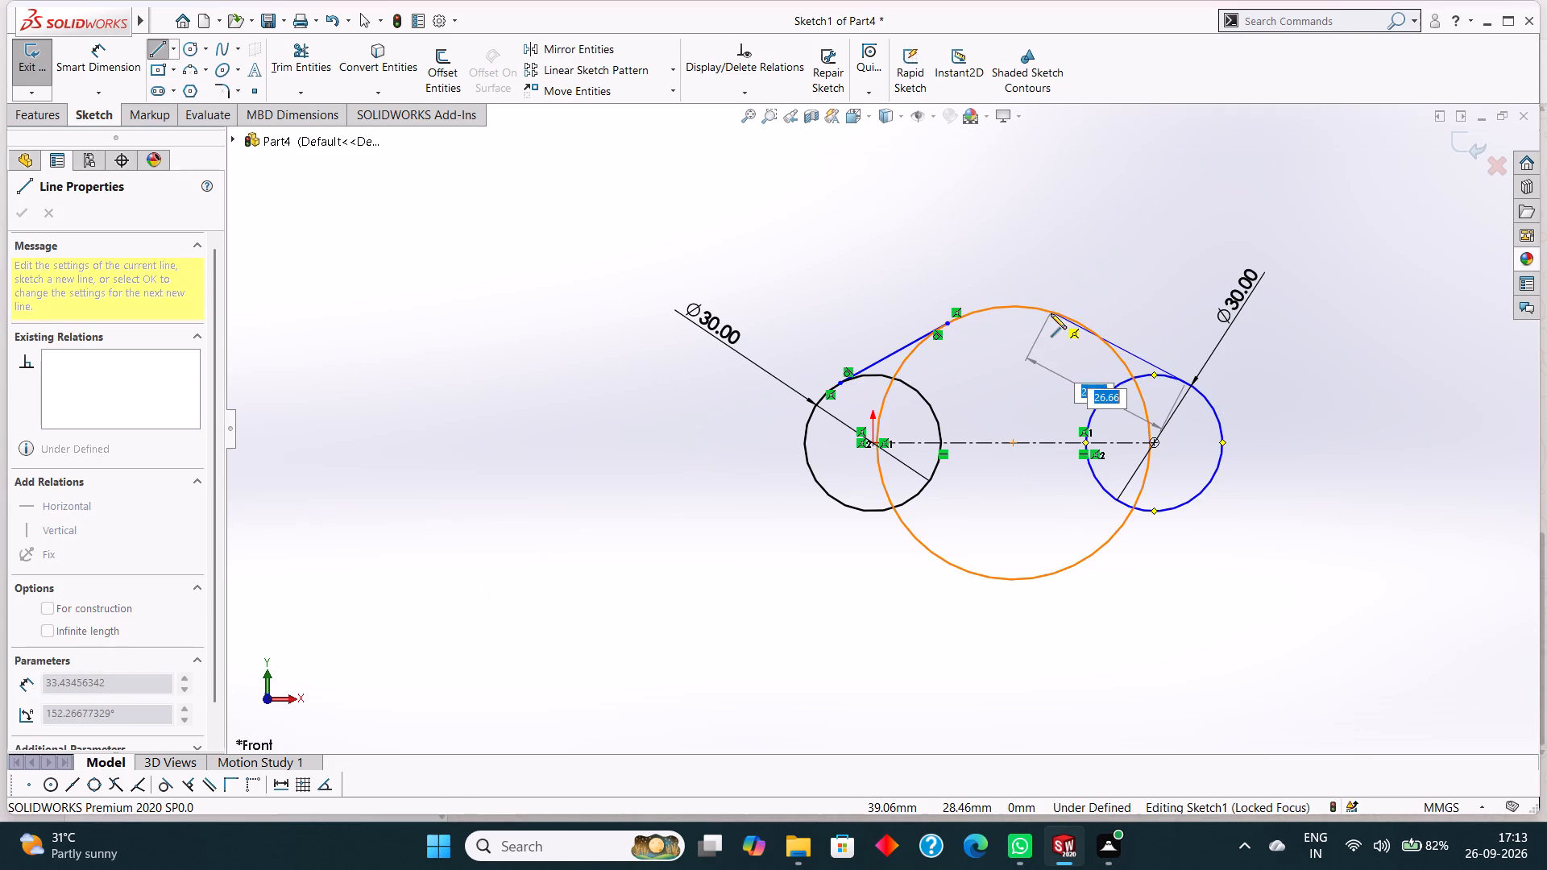
pyautogui.click(1083, 324)
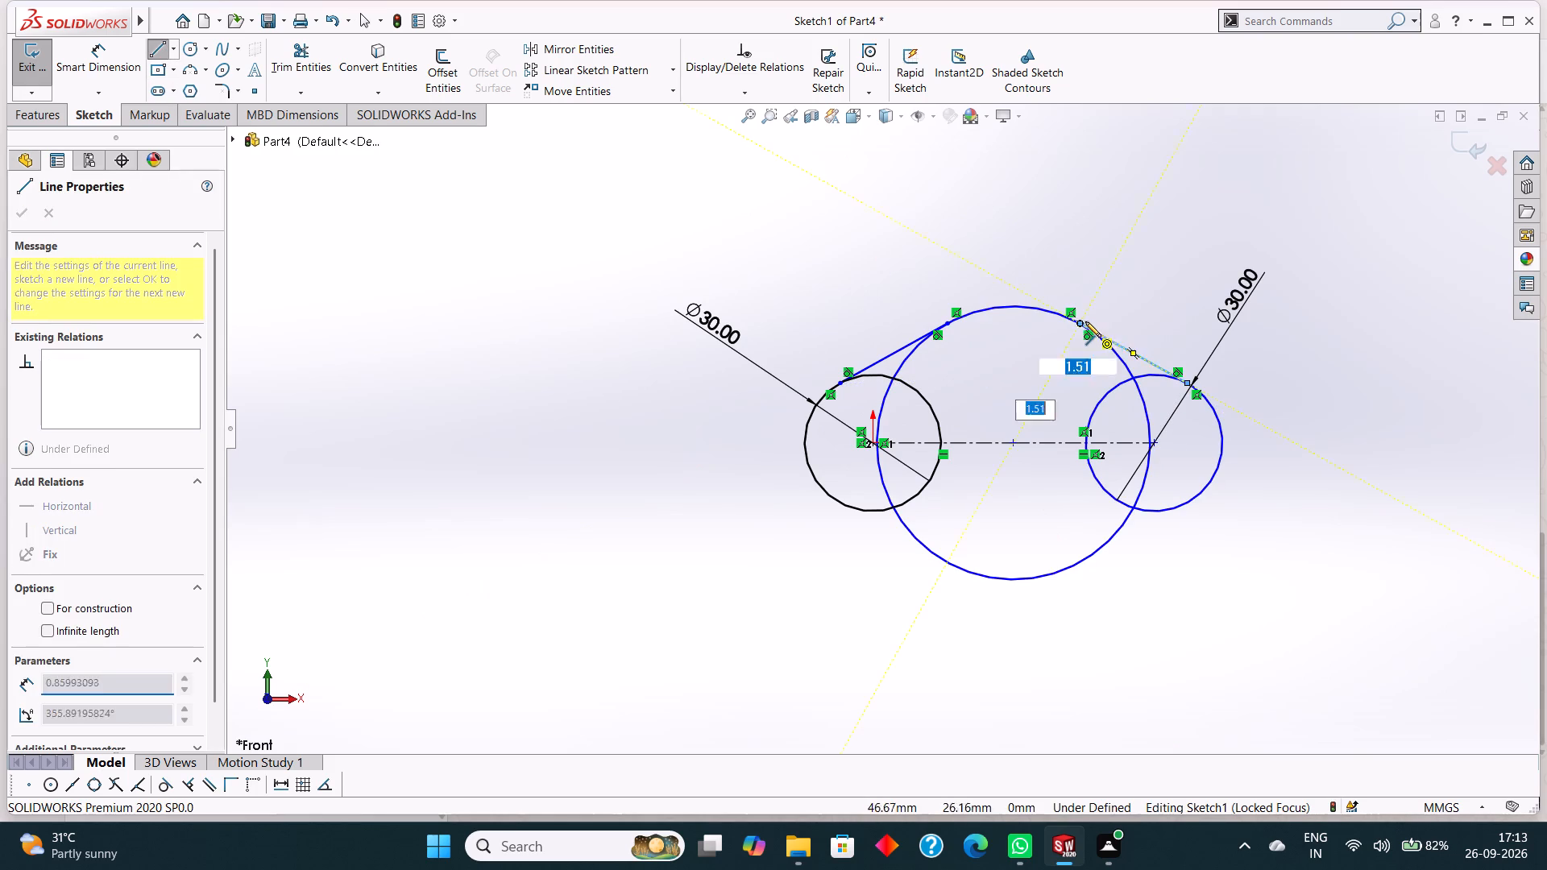
pyautogui.rightClick(1119, 289)
pyautogui.click(1157, 310)
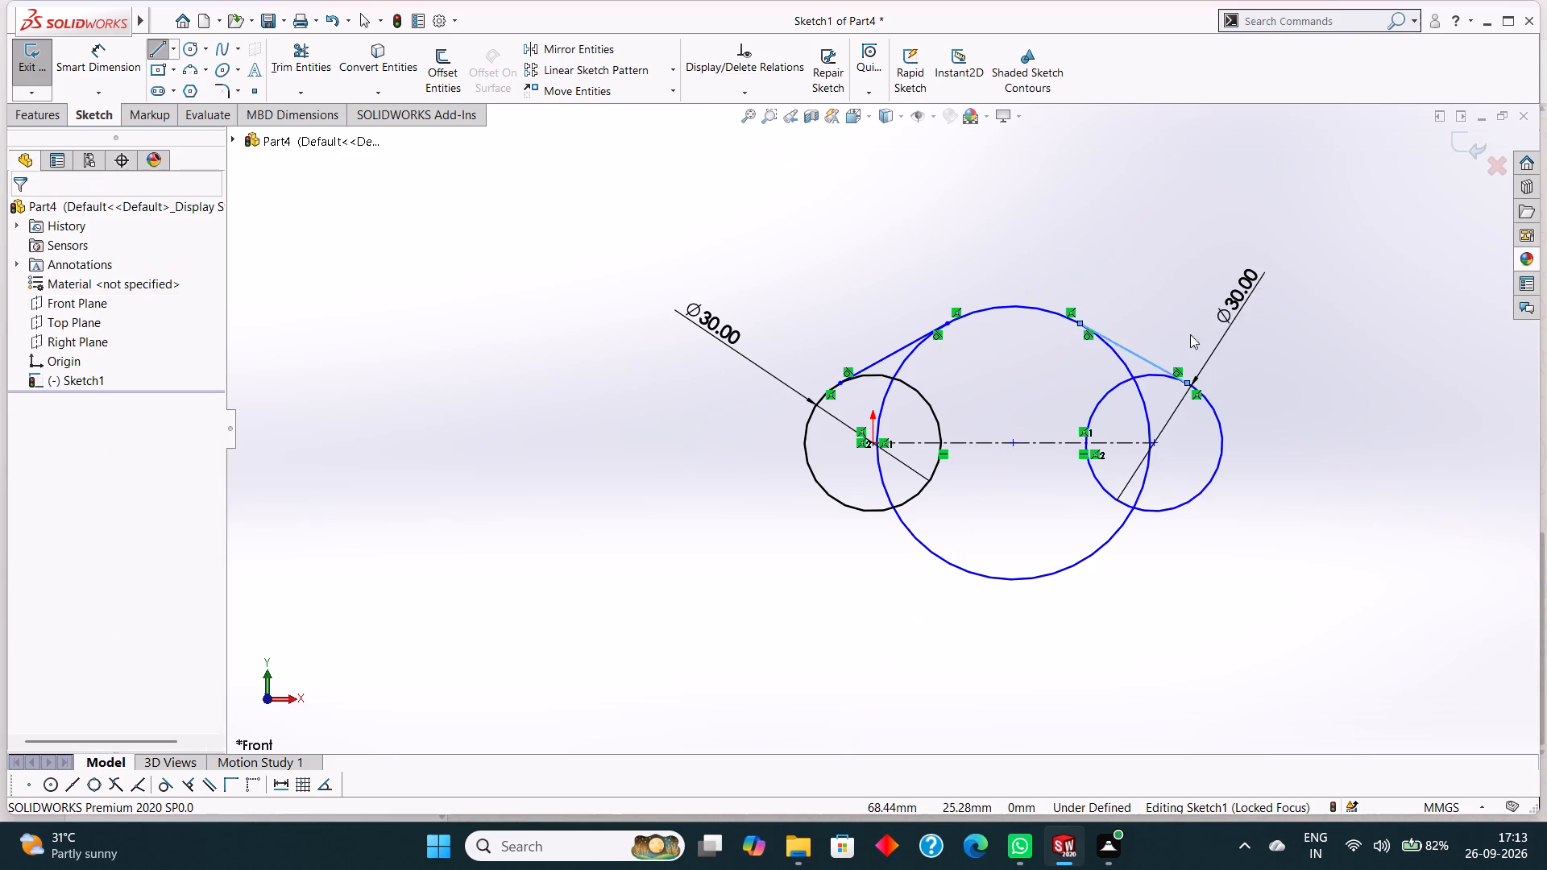
# Draw two lower lines, each about 27 mm long, from the large middle circle to the two end circles.
pyautogui.scroll(-5, 1174, 399)
pyautogui.scroll(4, 1033, 396)
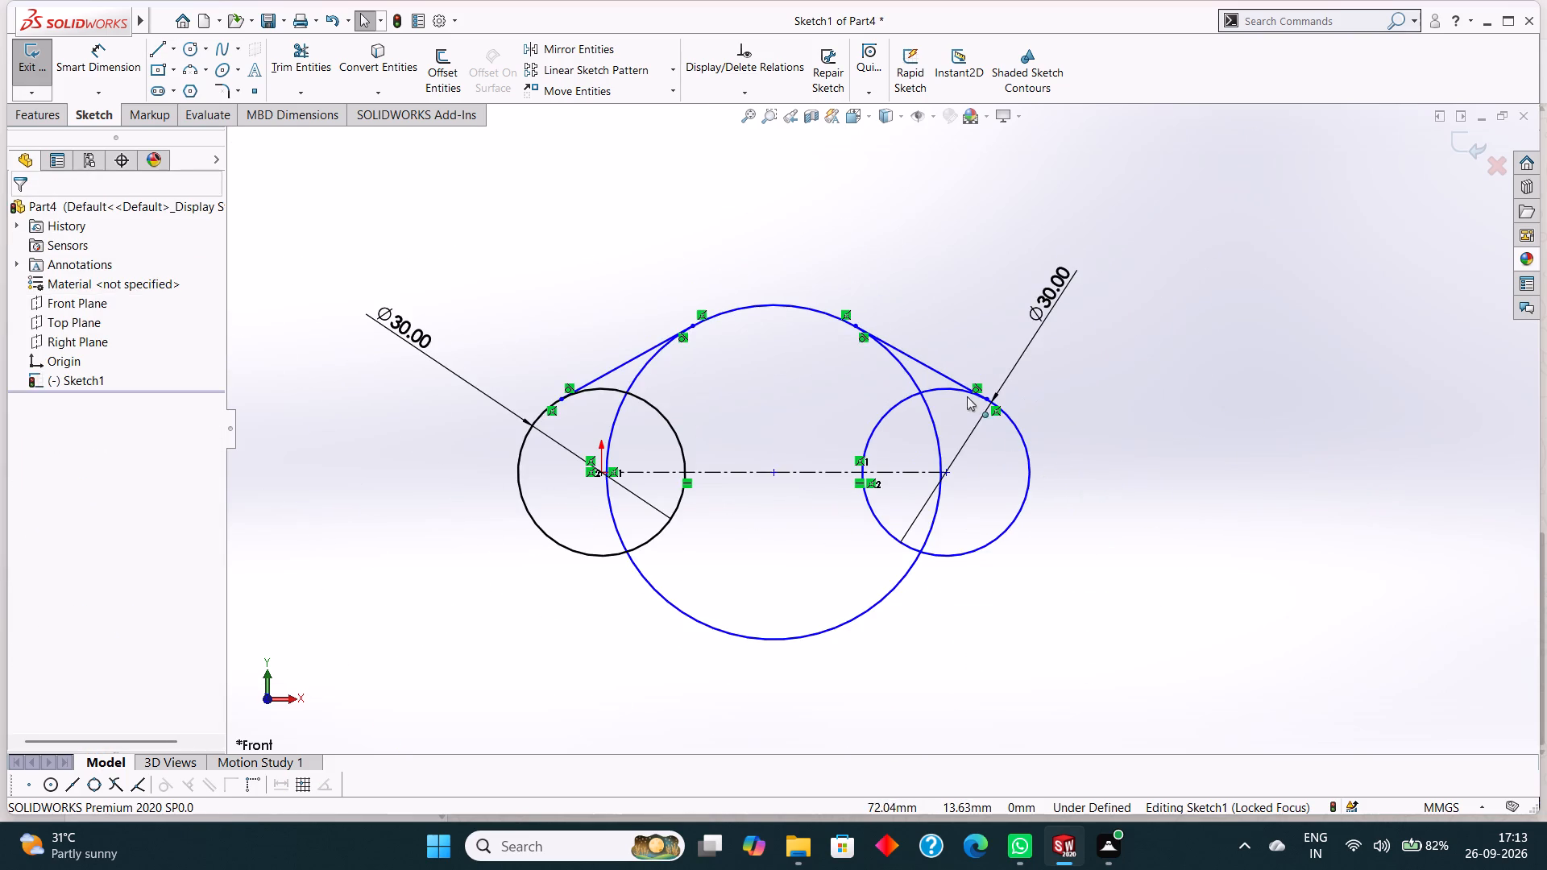
pyautogui.scroll(2, 890, 398)
pyautogui.scroll(1, 713, 408)
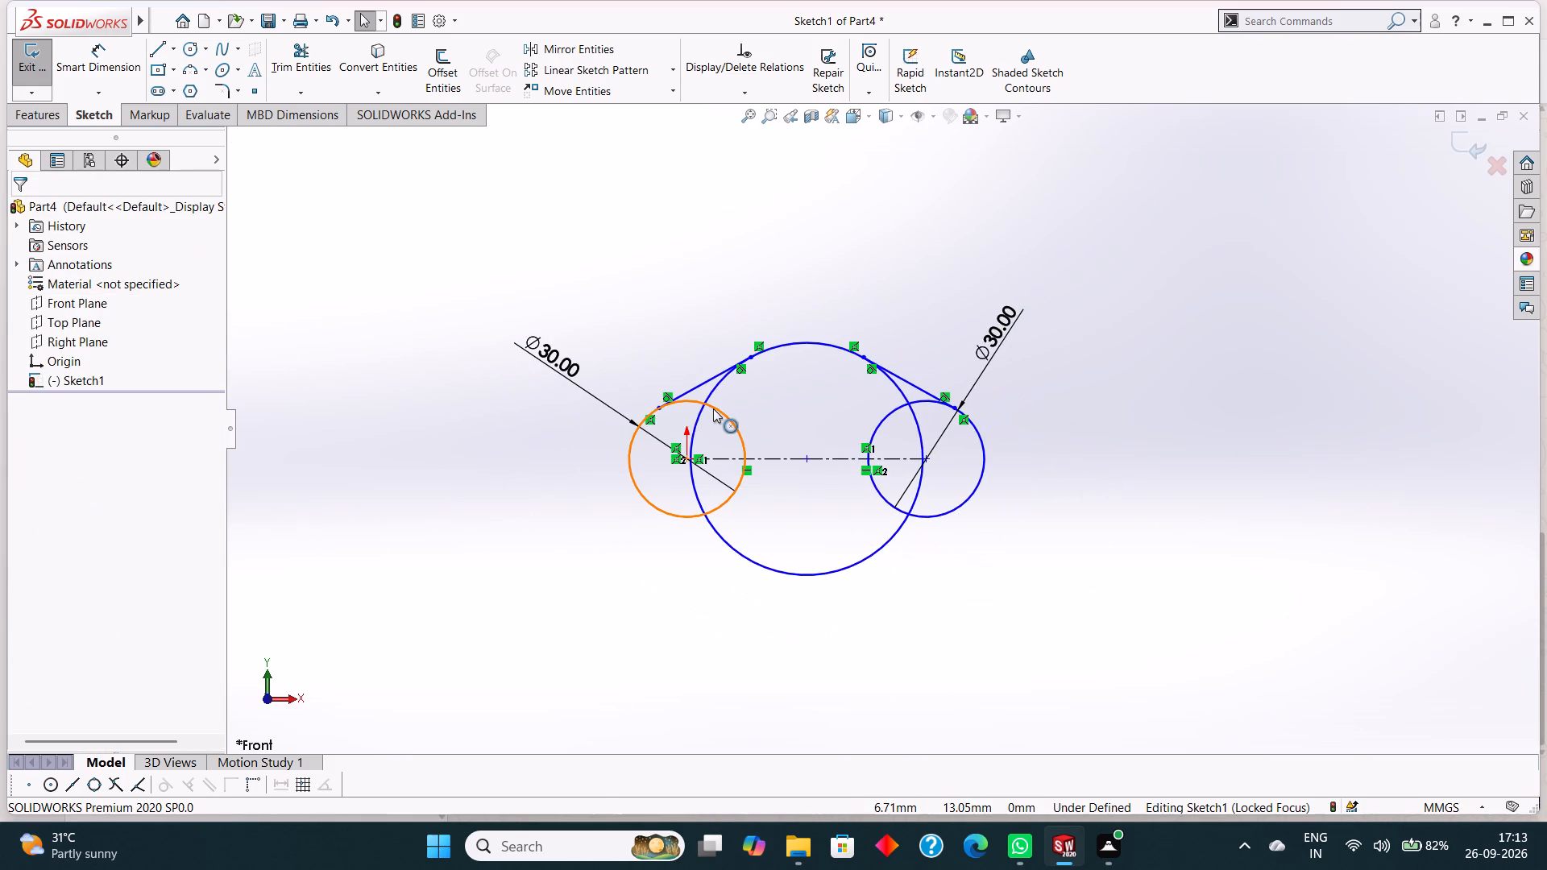
pyautogui.scroll(-1, 765, 447)
pyautogui.scroll(1, 766, 450)
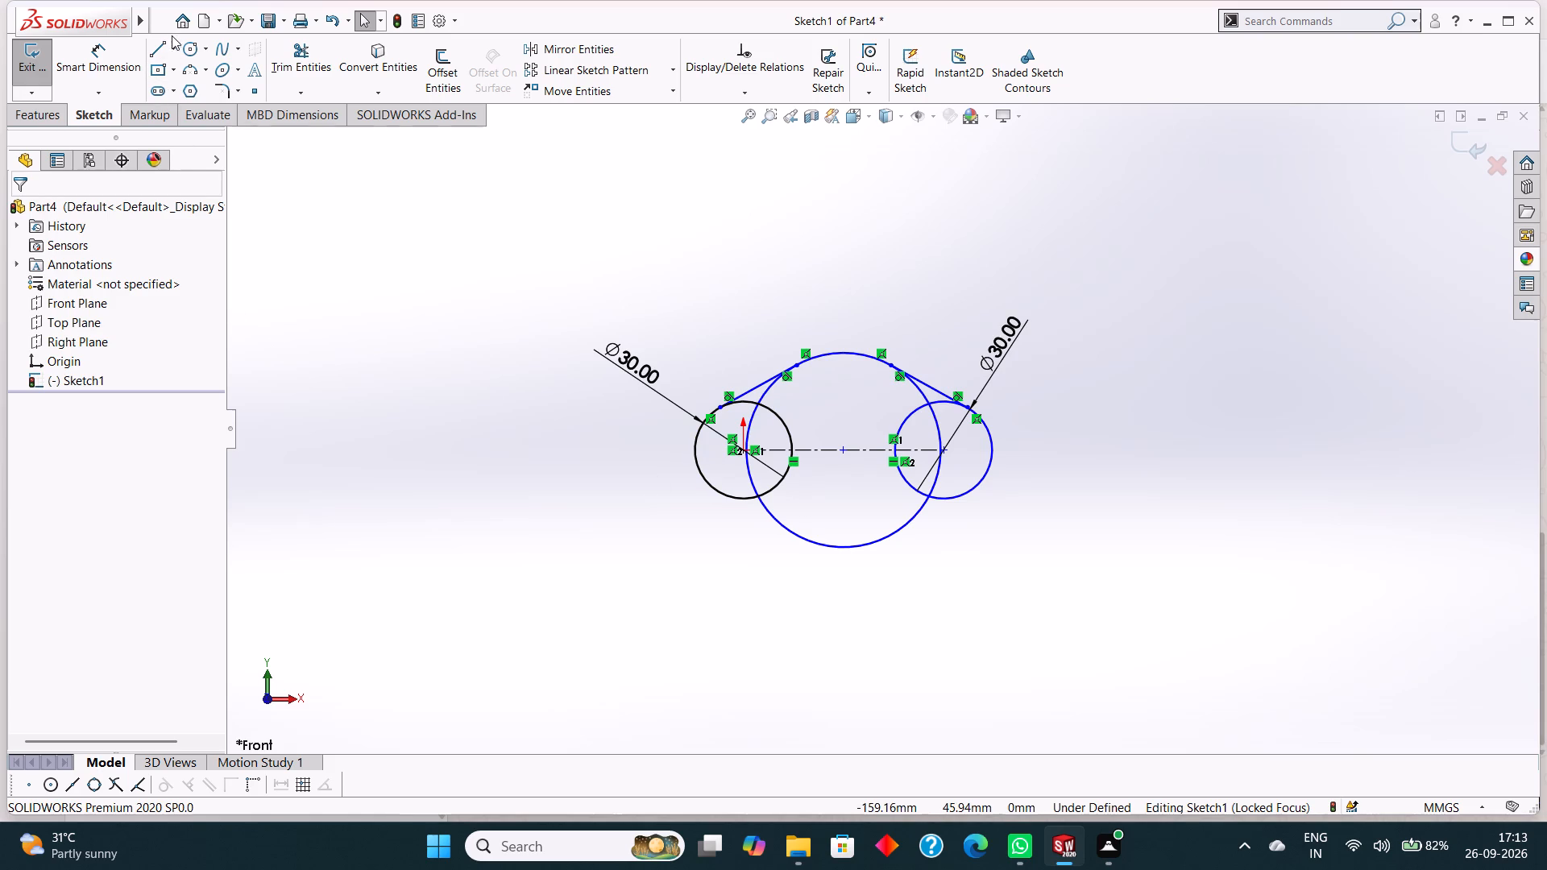
pyautogui.click(155, 50)
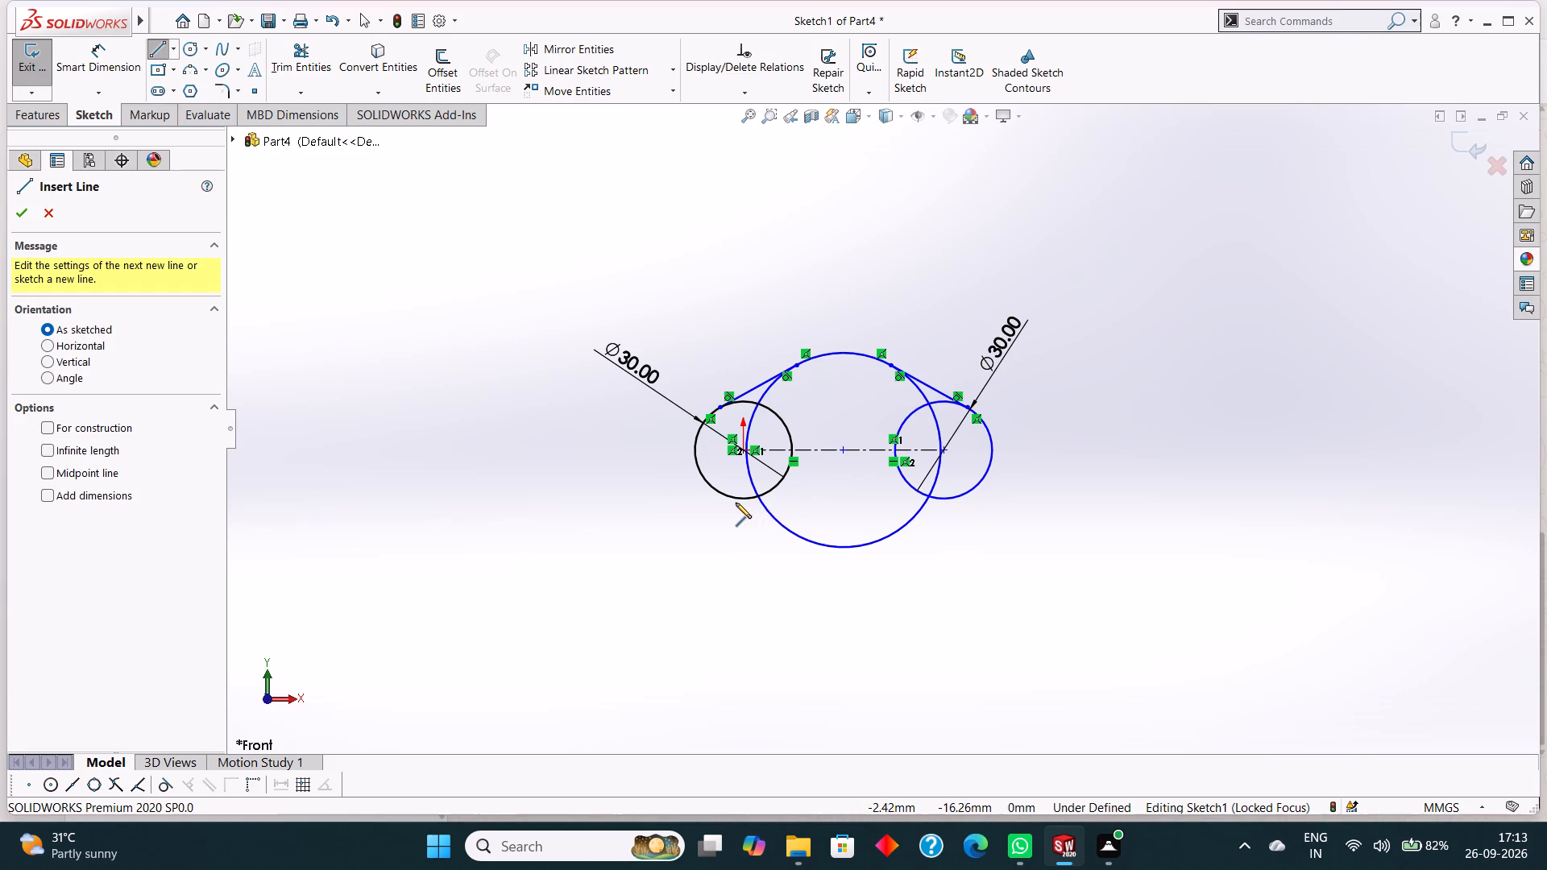
pyautogui.click(731, 495)
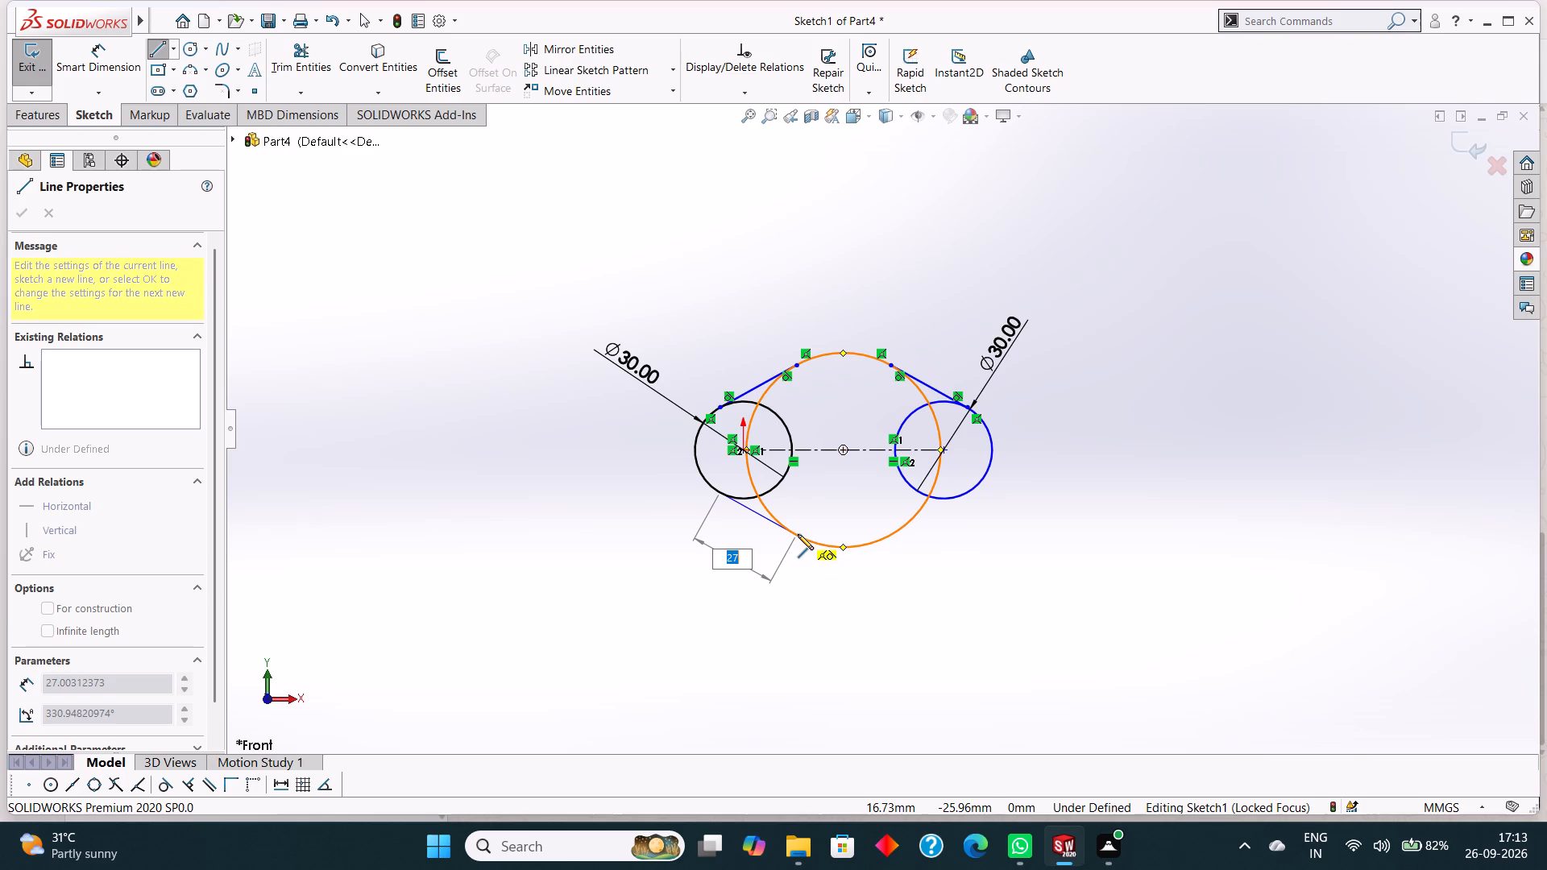
pyautogui.click(798, 534)
pyautogui.rightClick(727, 563)
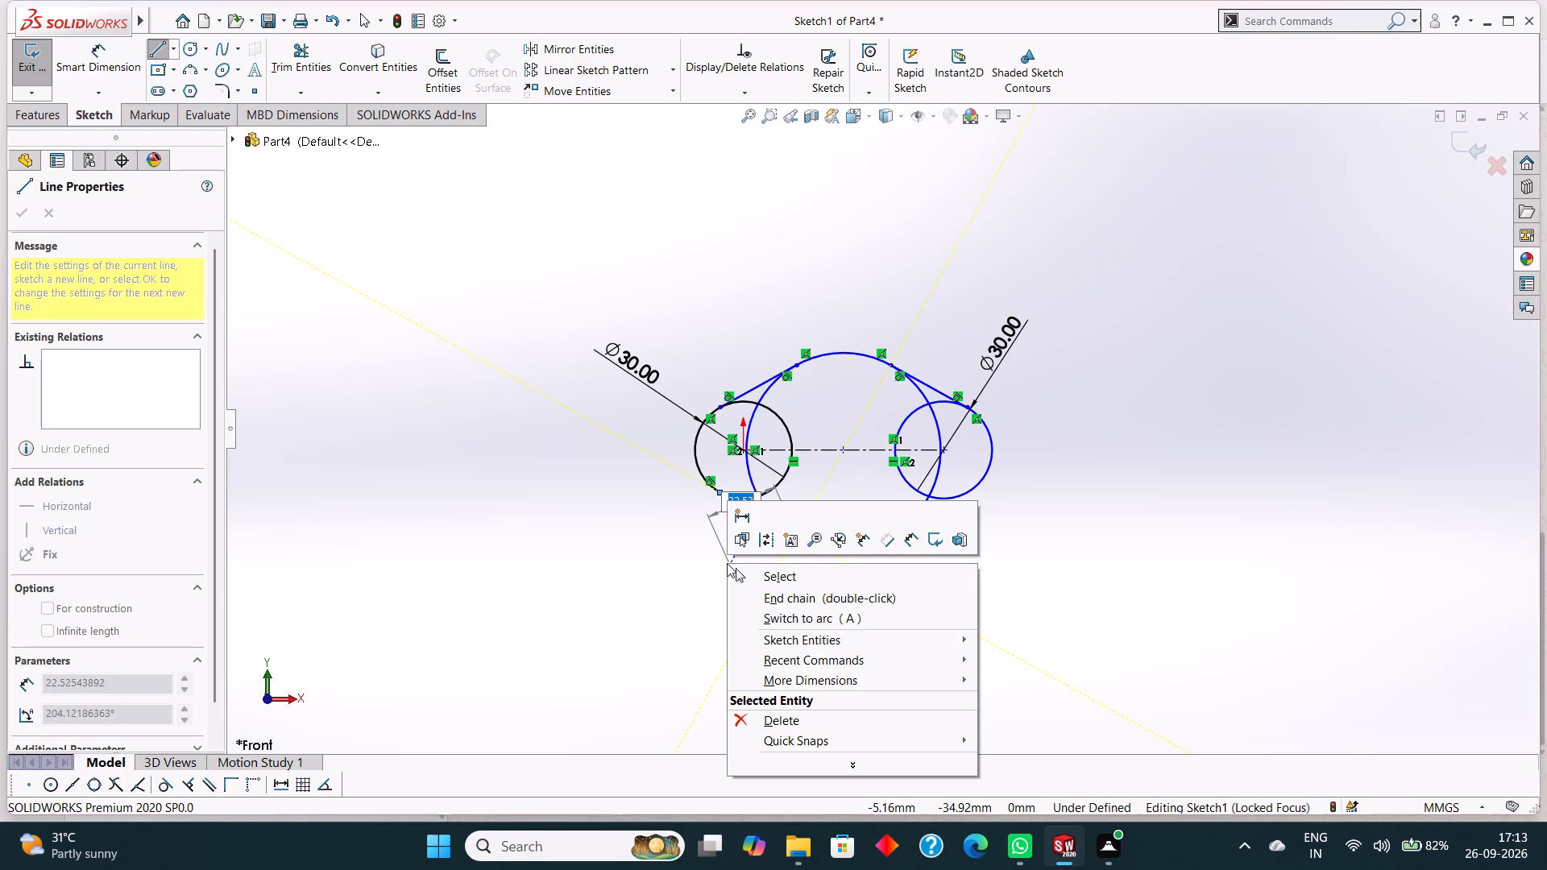
pyautogui.click(756, 570)
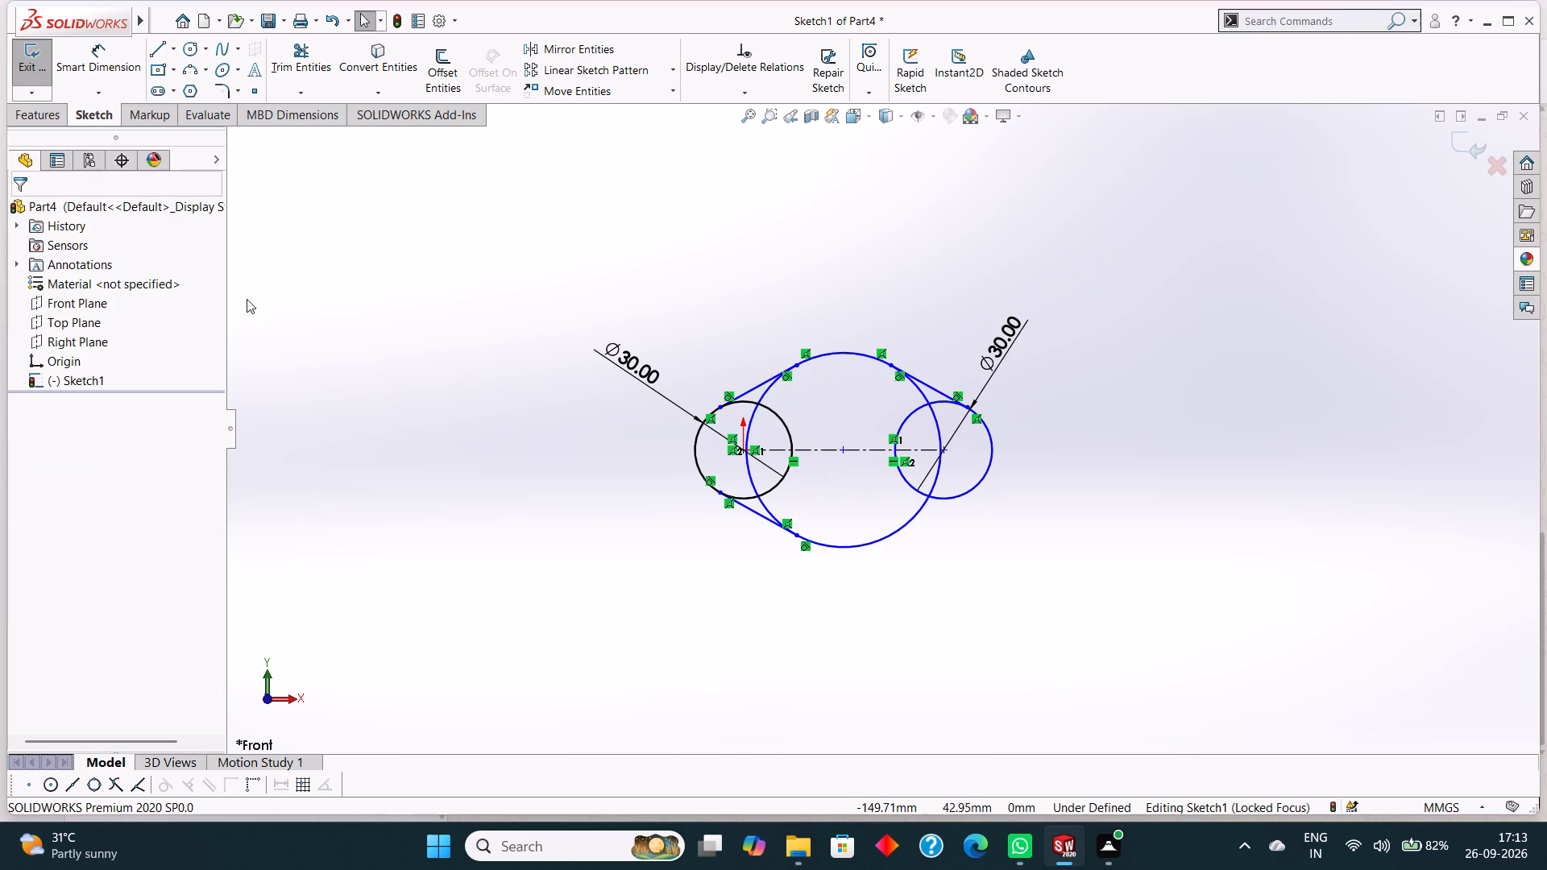
pyautogui.click(151, 48)
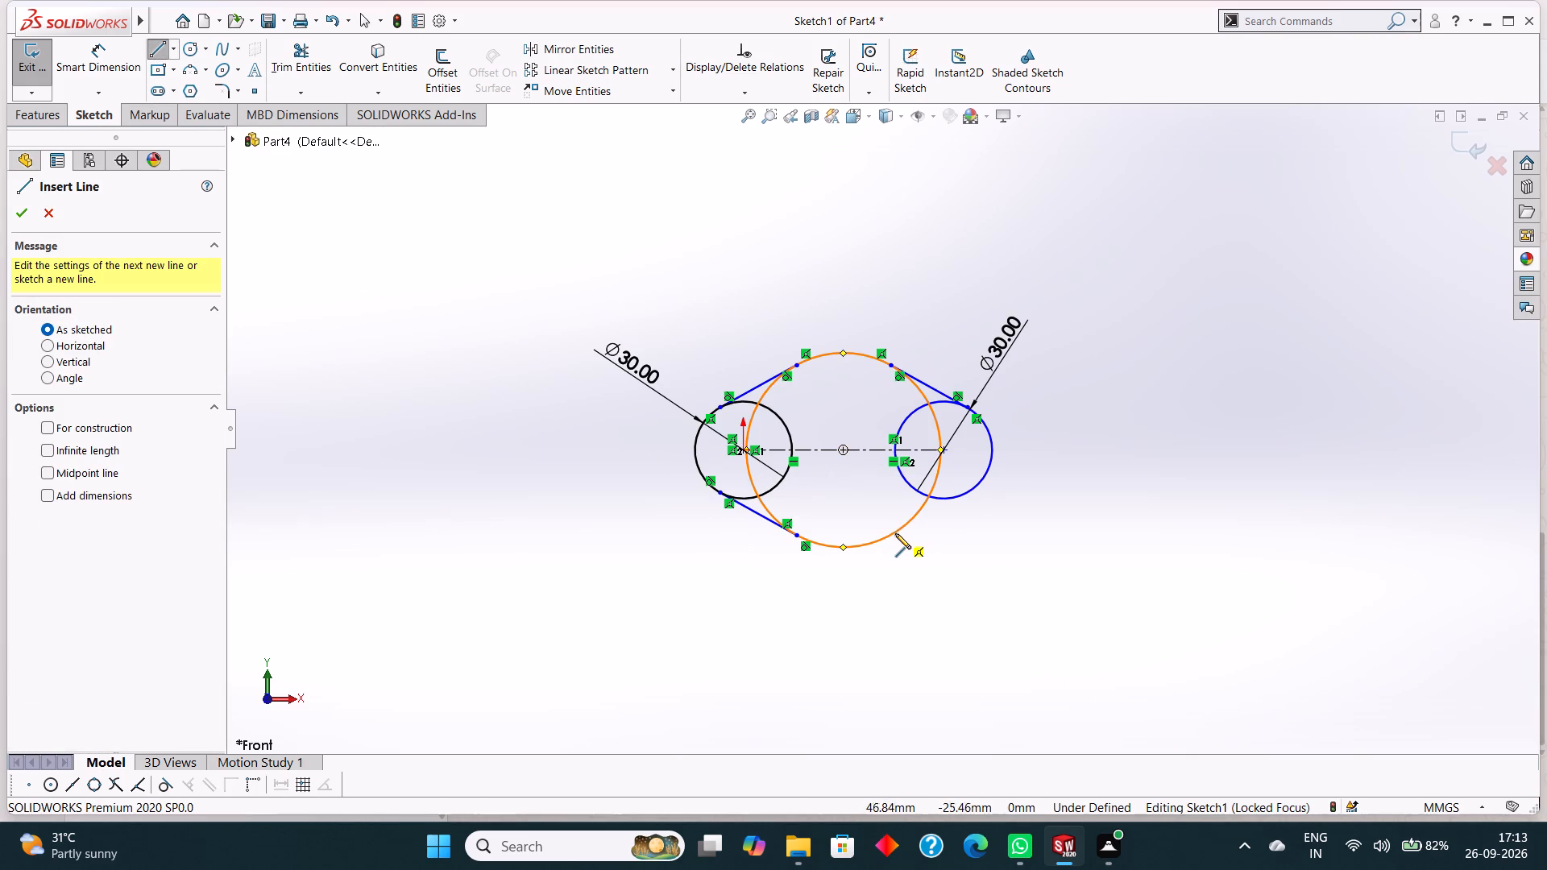
pyautogui.click(891, 534)
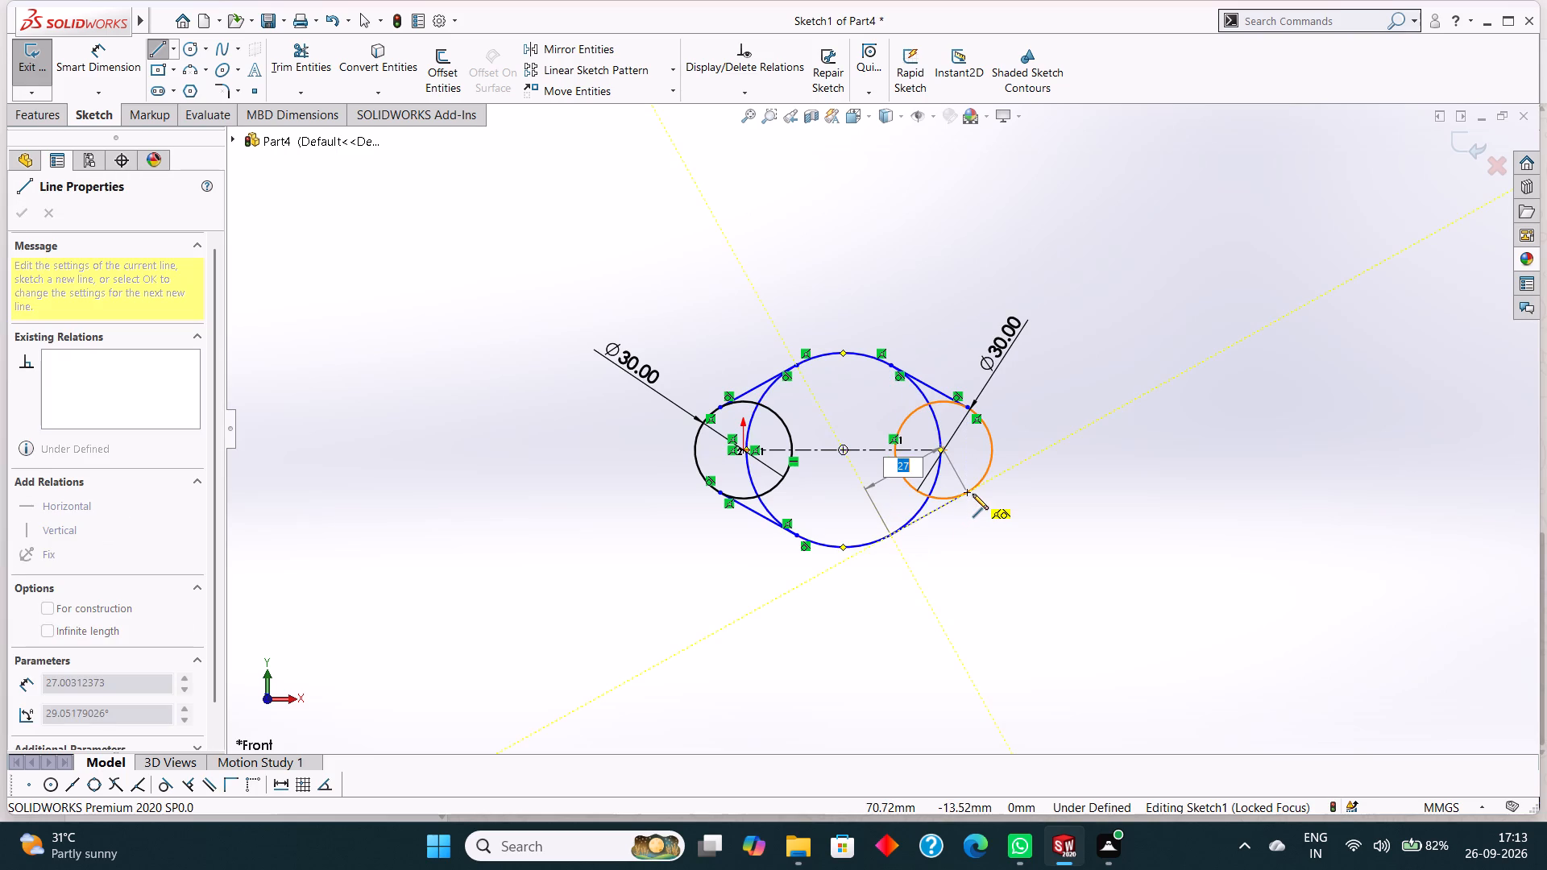
pyautogui.click(973, 493)
pyautogui.rightClick(1068, 532)
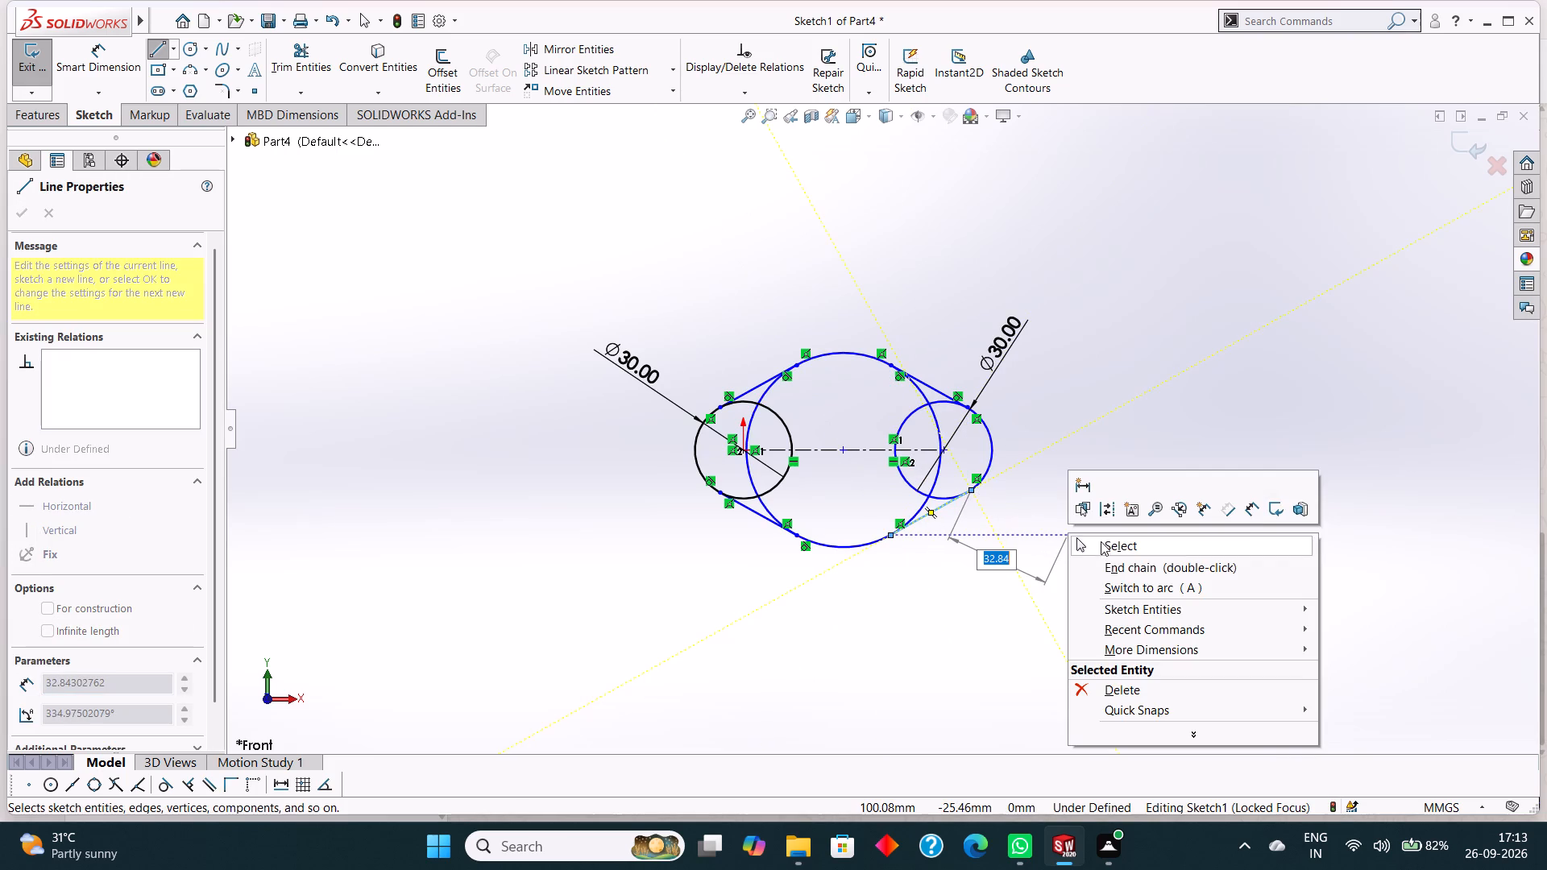
pyautogui.click(1103, 542)
# Make the lower line at the positive X end tangent to both the large middle circle and the adjacent end circle.
pyautogui.scroll(-2, 919, 527)
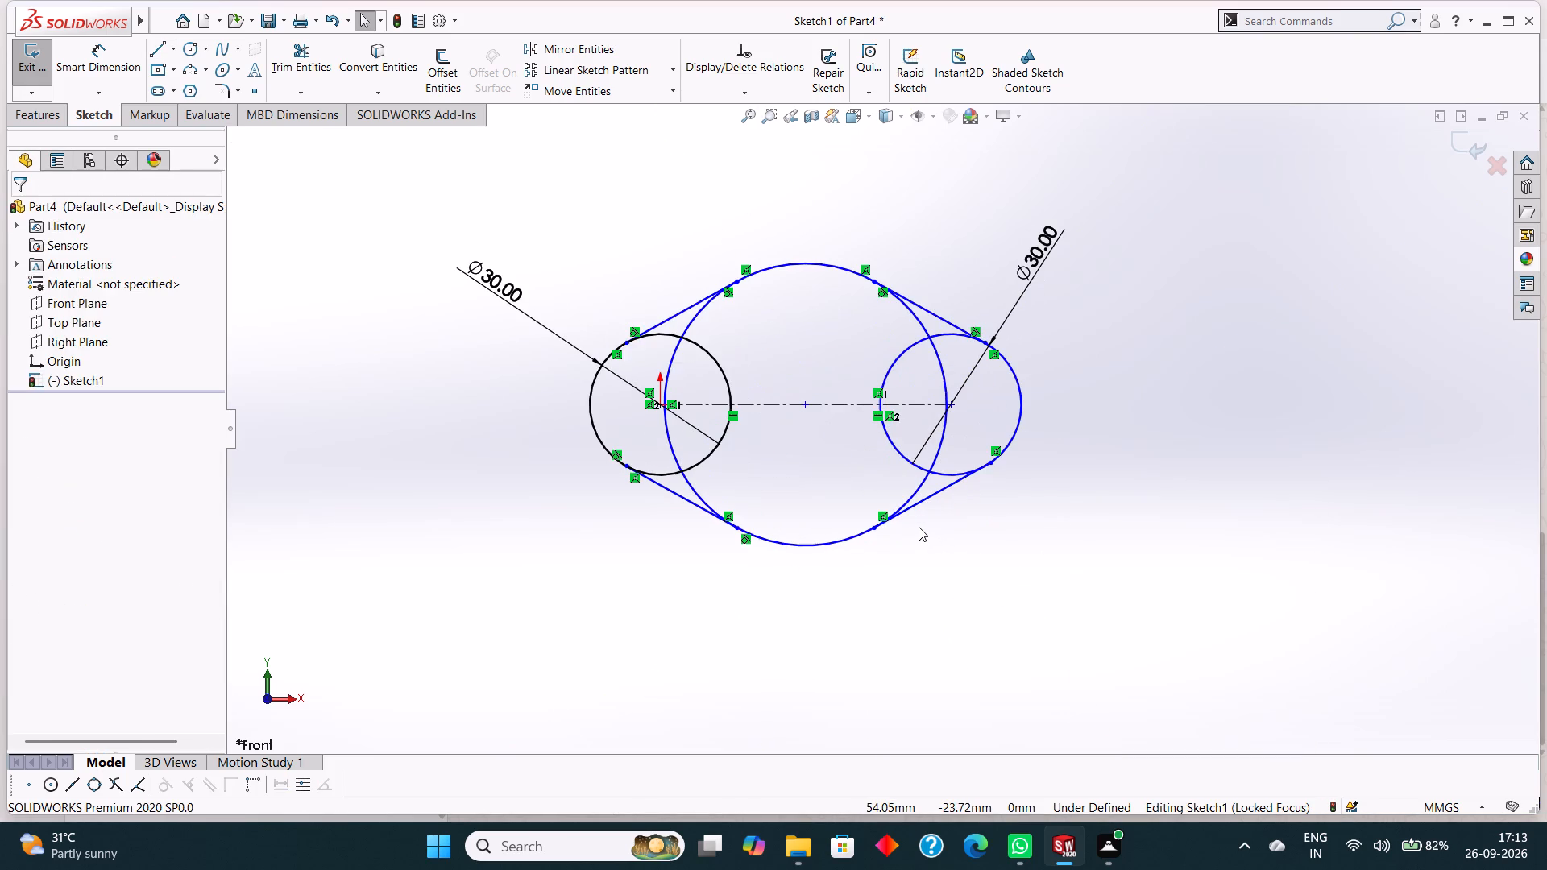
pyautogui.scroll(-1, 907, 515)
pyautogui.press('Escape')
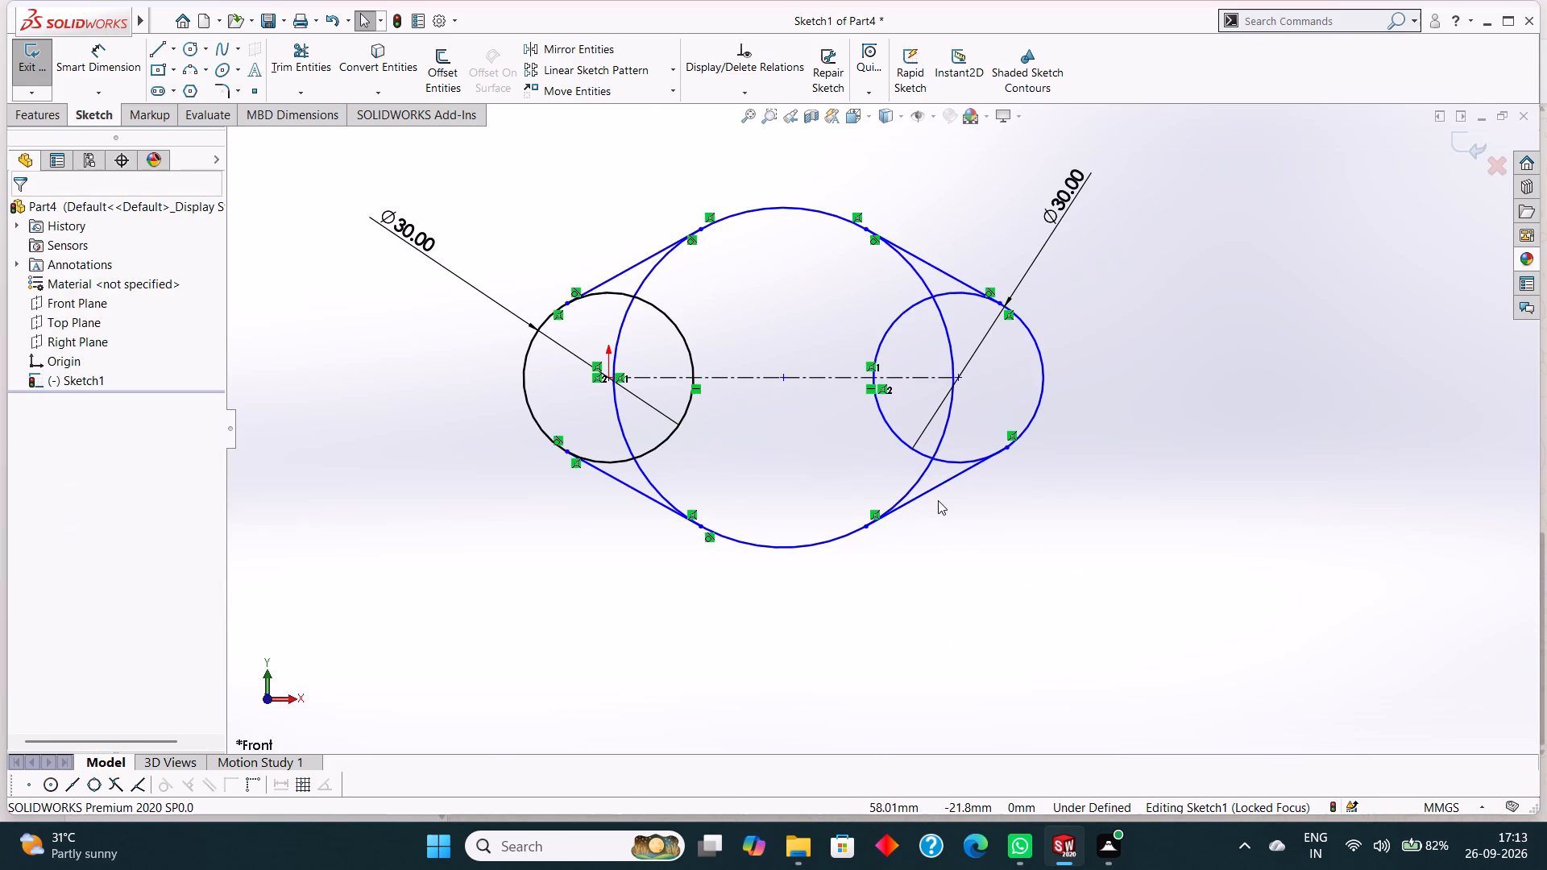
pyautogui.click(940, 487)
pyautogui.keyDown('ctrl'); pyautogui.click(844, 539); pyautogui.keyUp('ctrl')
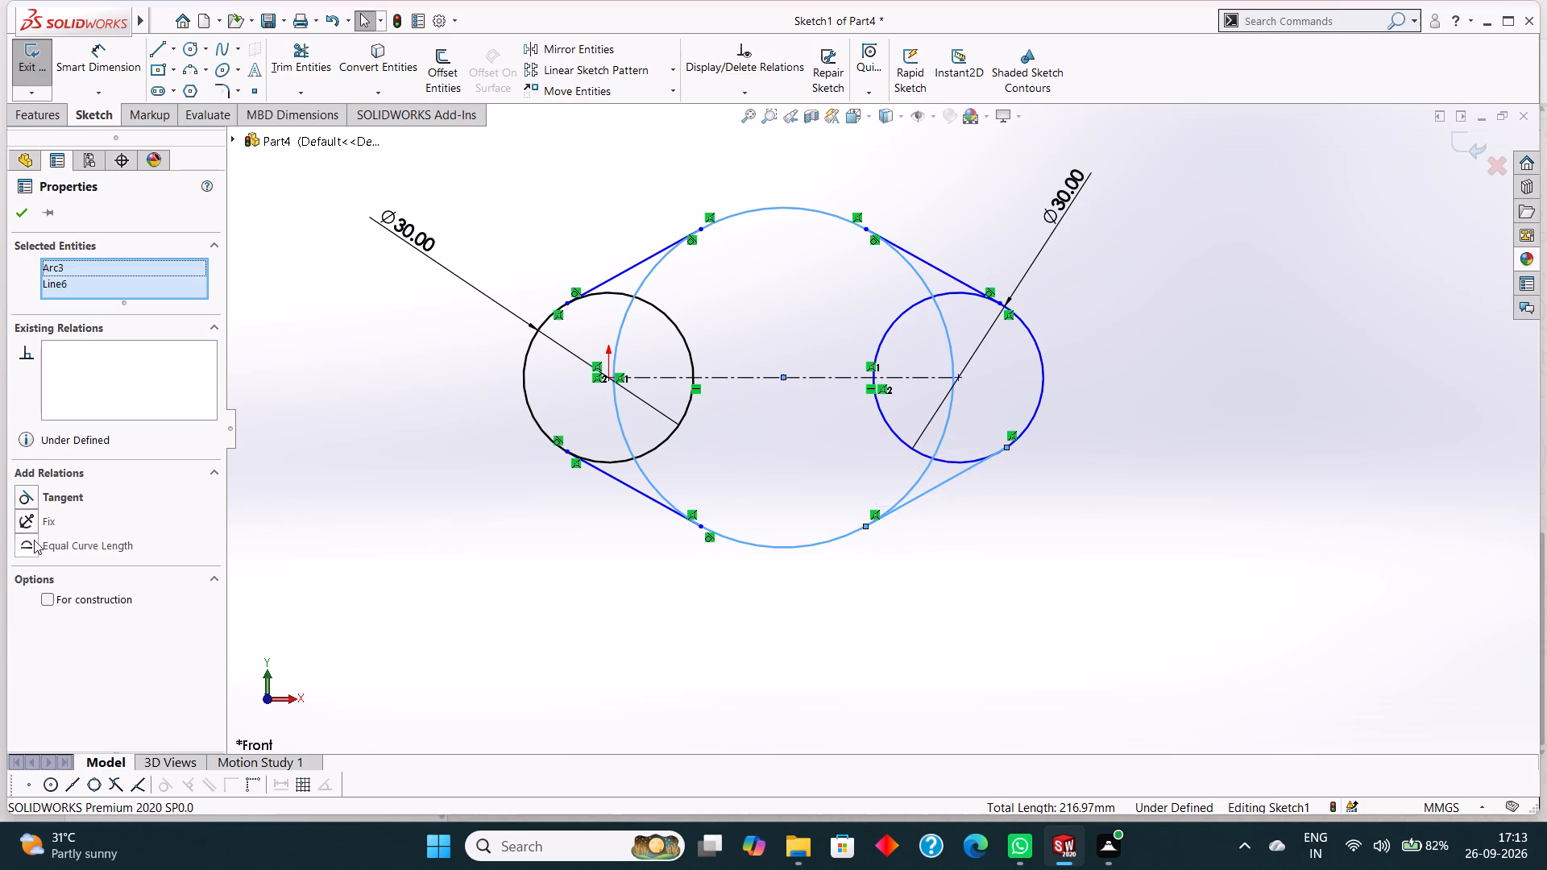
pyautogui.click(61, 501)
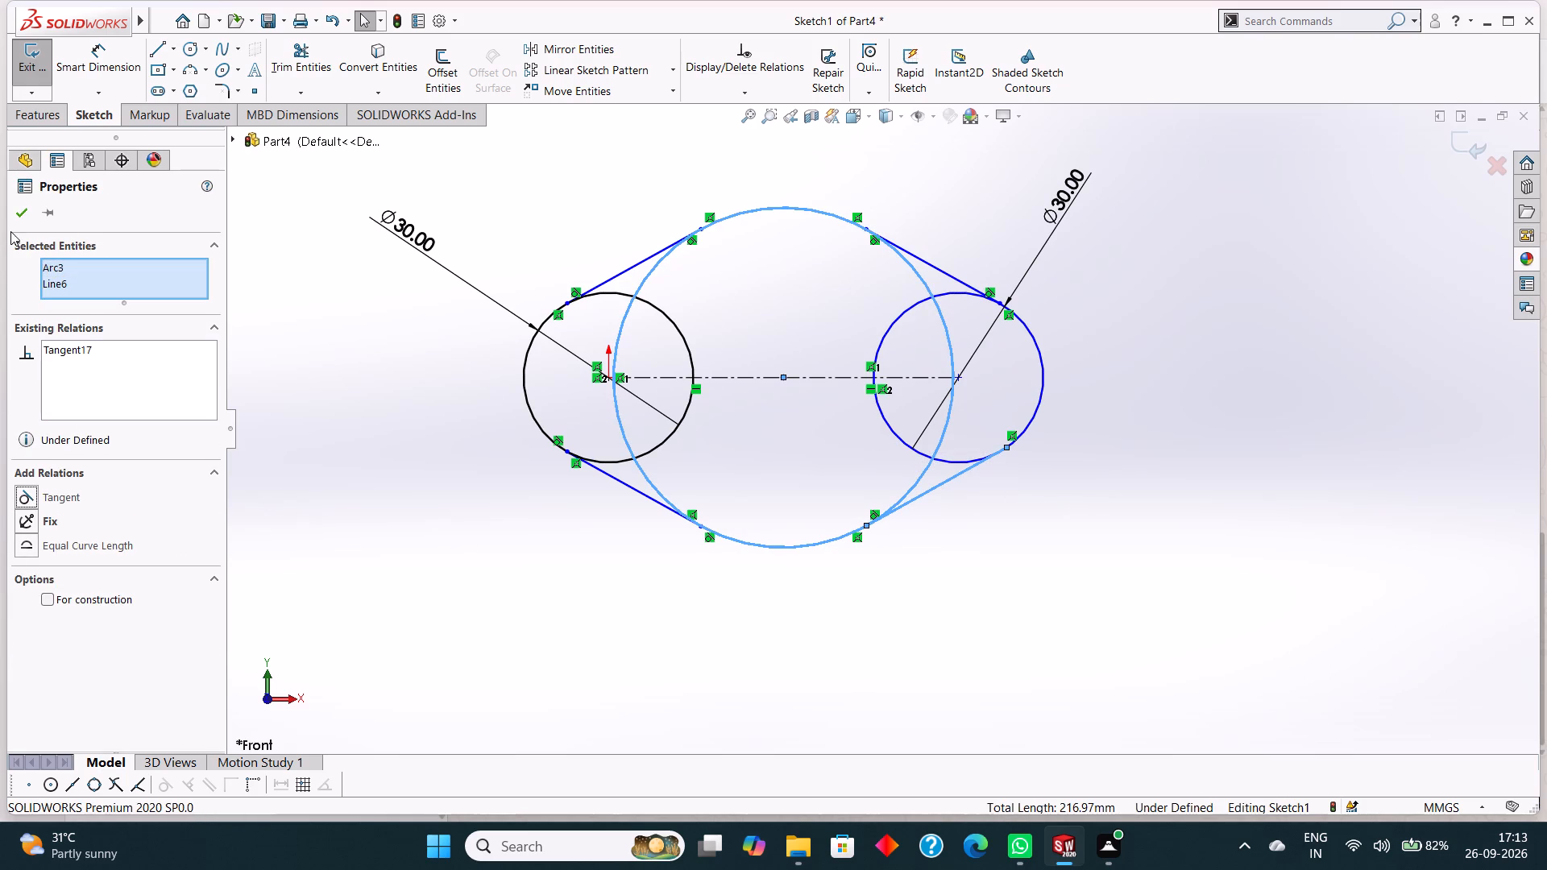
pyautogui.click(32, 208)
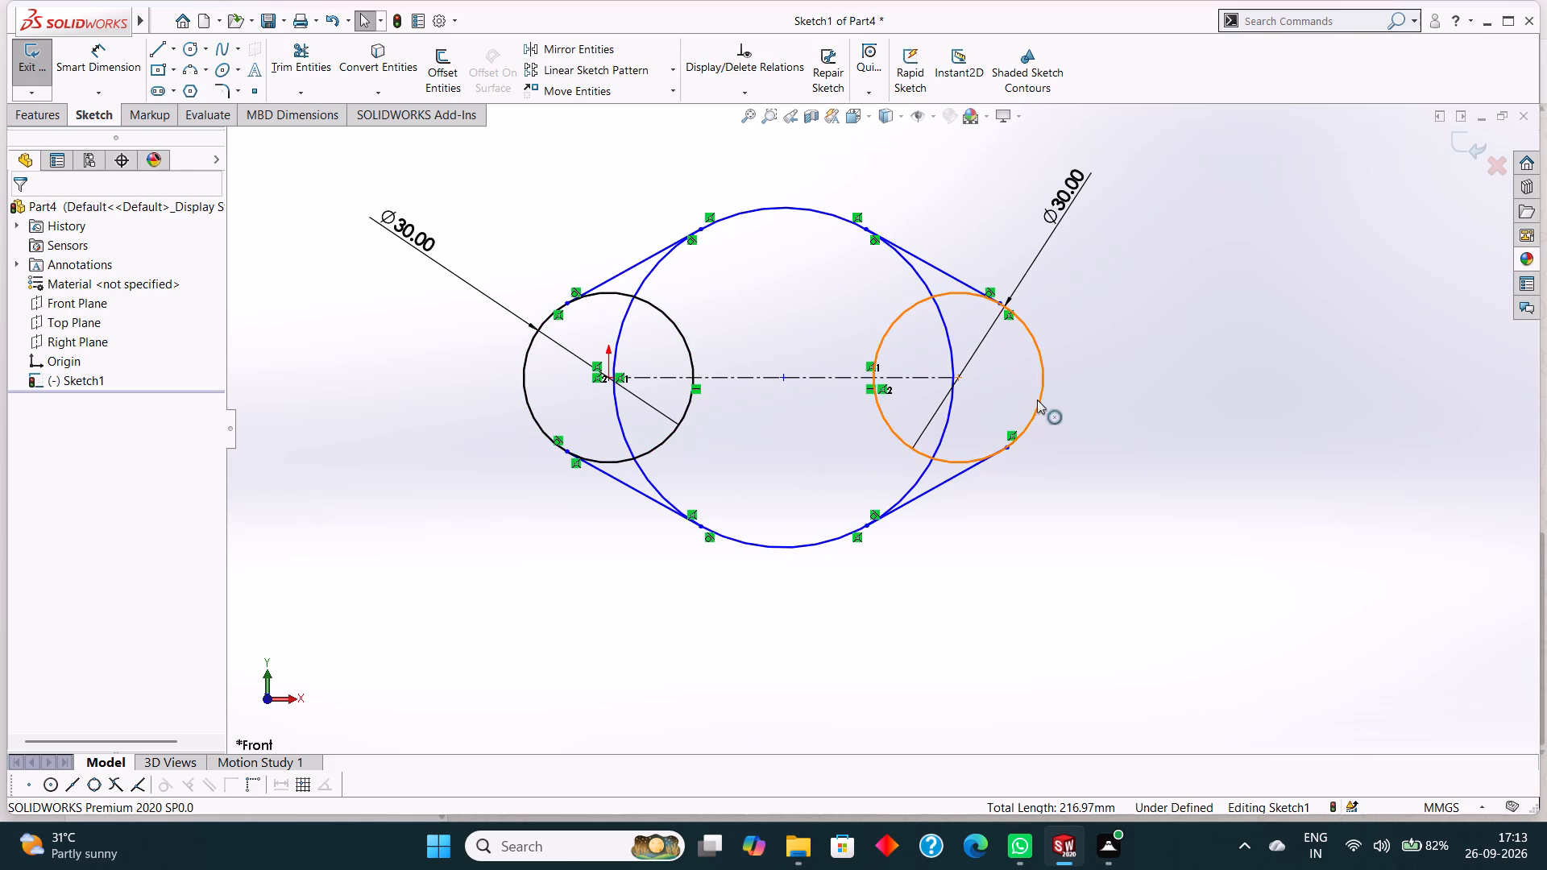
pyautogui.click(1043, 374)
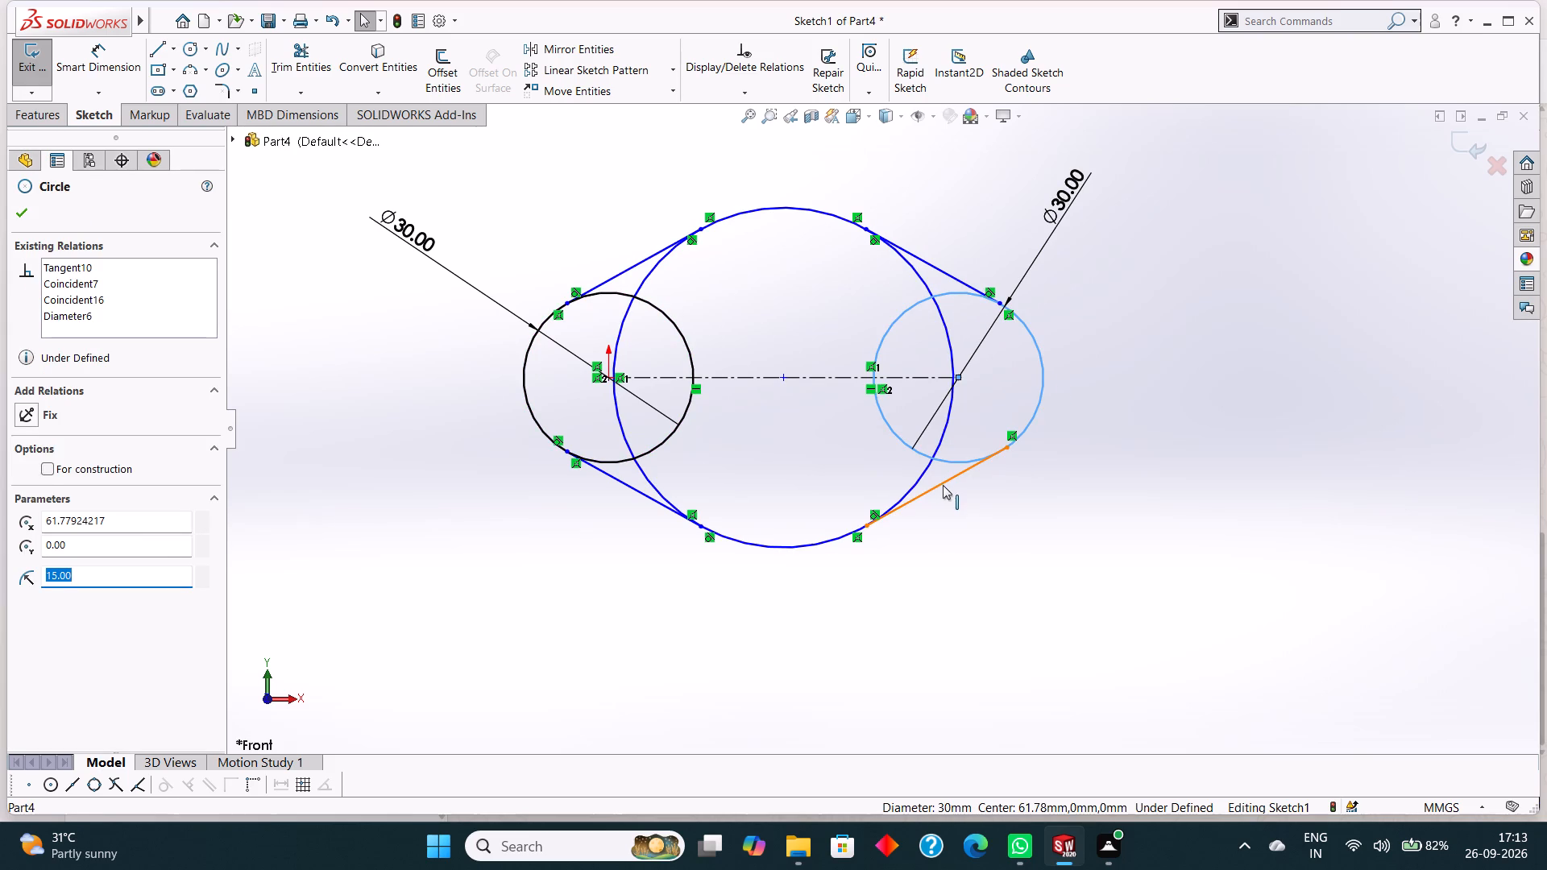
pyautogui.keyDown('ctrl'); pyautogui.click(944, 486); pyautogui.keyUp('ctrl')
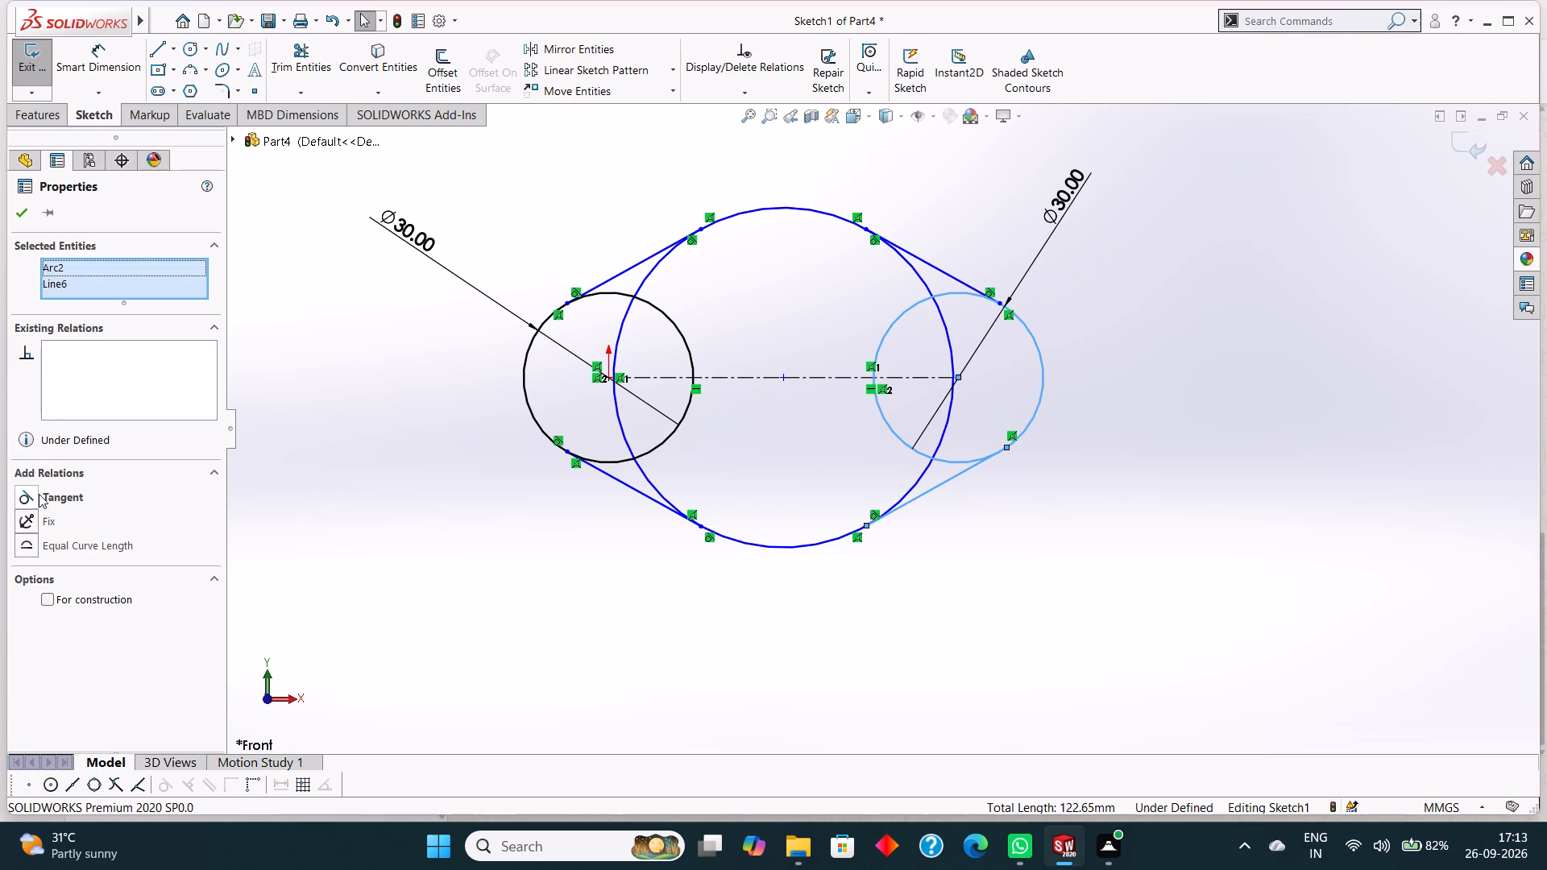
pyautogui.click(48, 495)
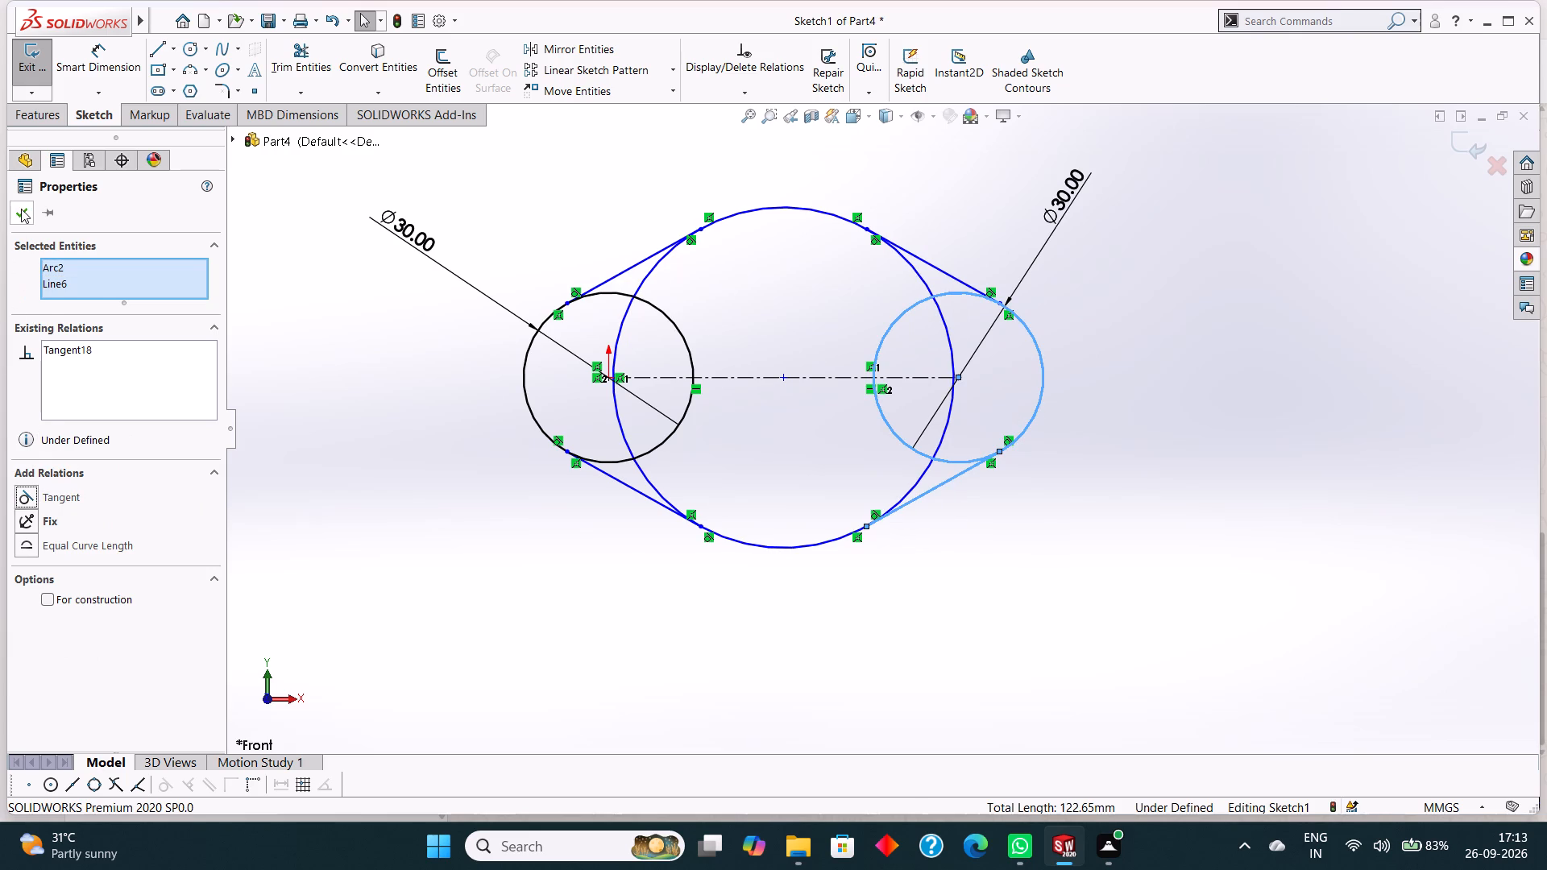
pyautogui.click(21, 209)
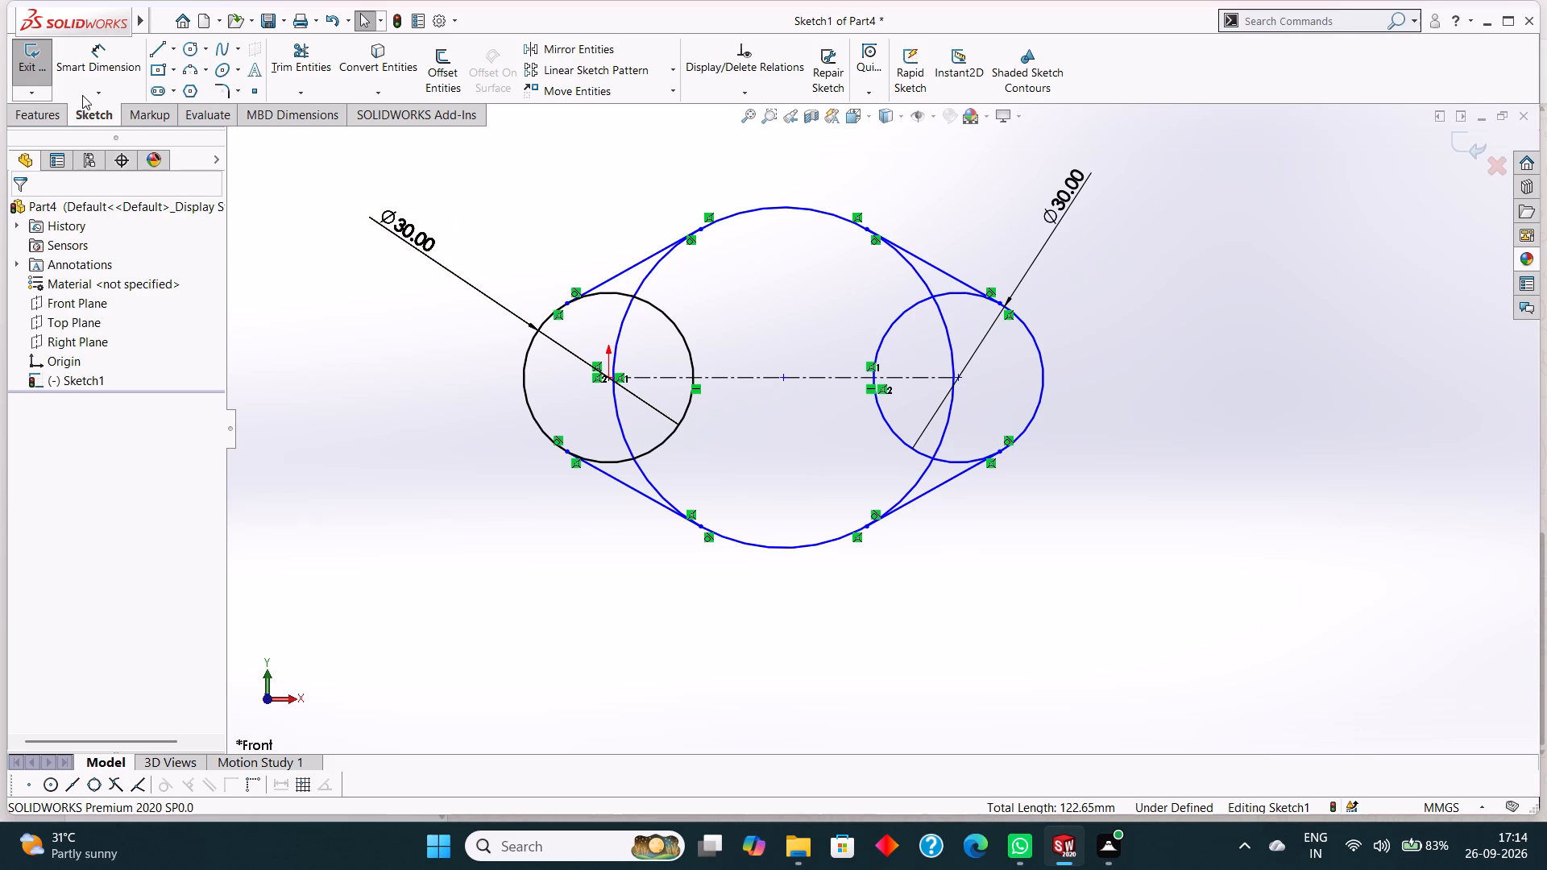
# Dimension the large middle circle with a diameter of 60 mm.
pyautogui.click(106, 56)
pyautogui.click(790, 205)
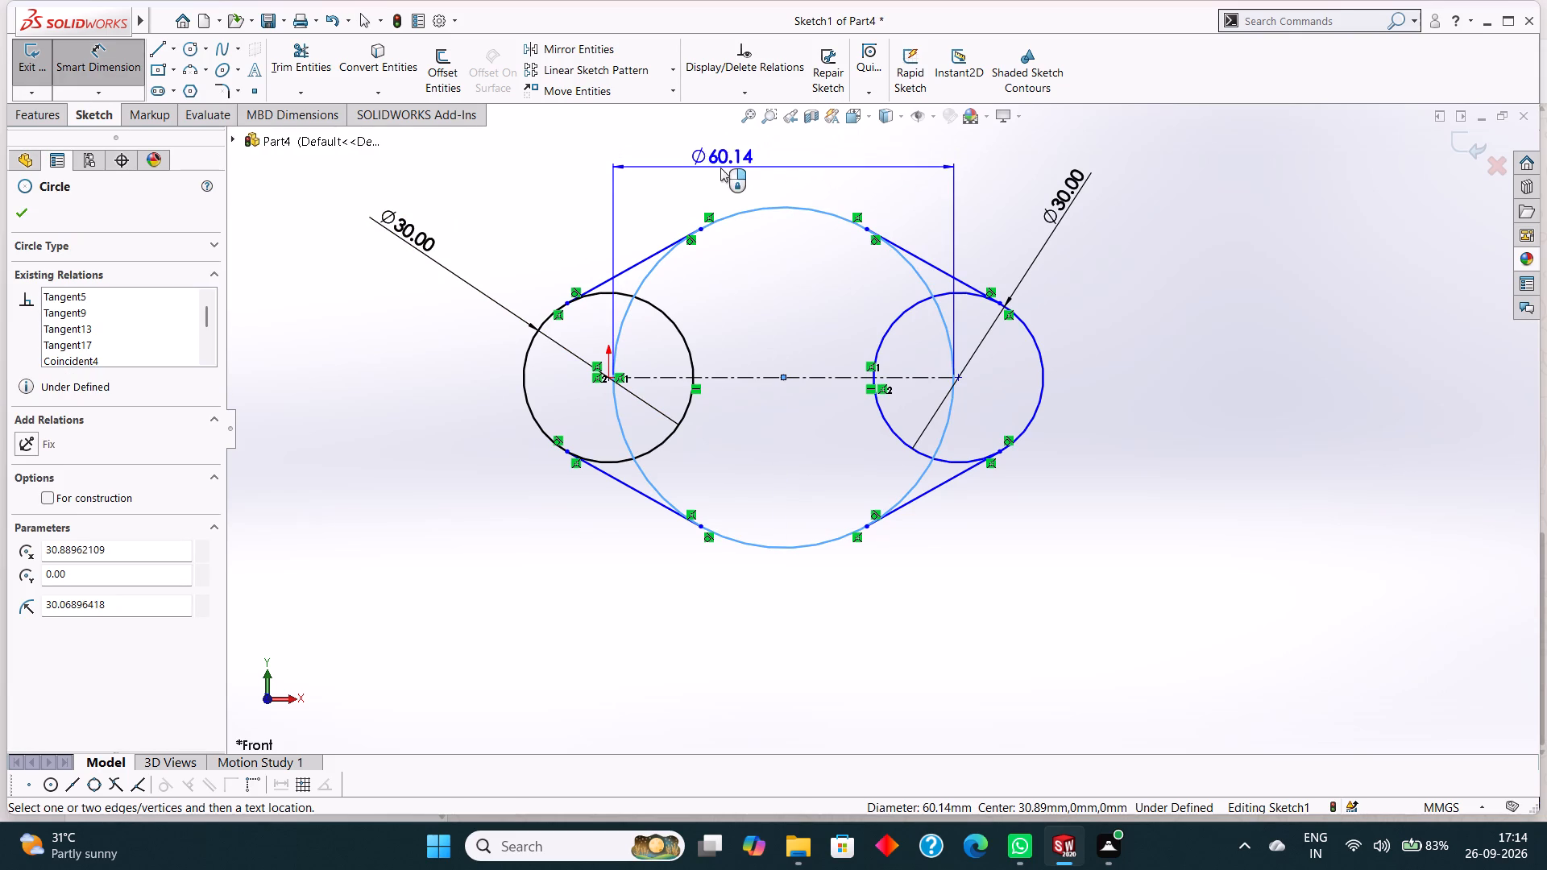
pyautogui.click(807, 160)
pyautogui.write('60')
pyautogui.press('Return')
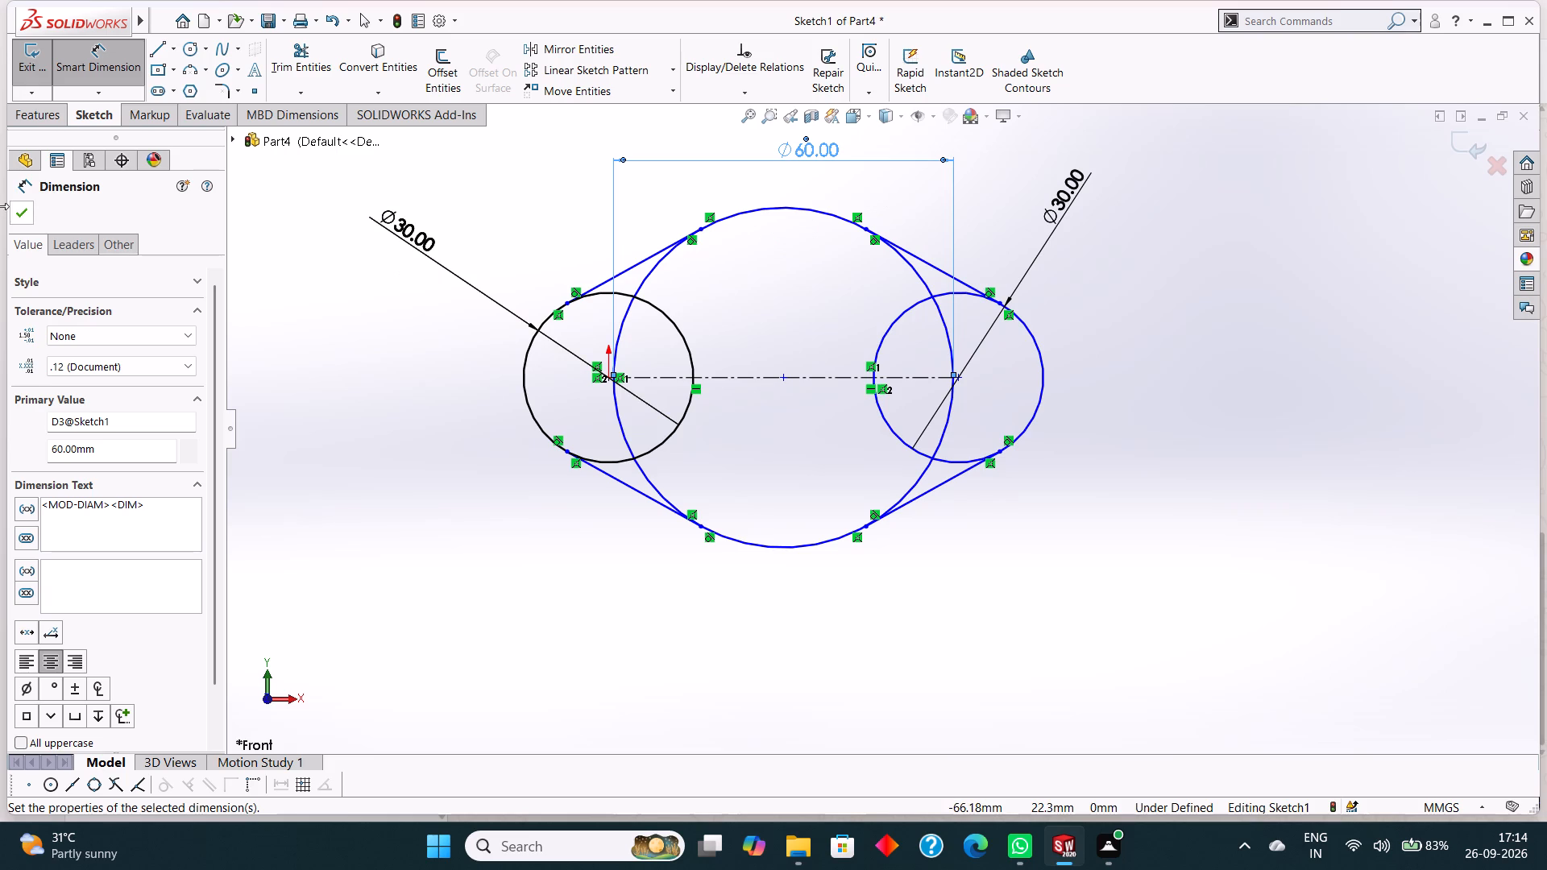
pyautogui.click(37, 217)
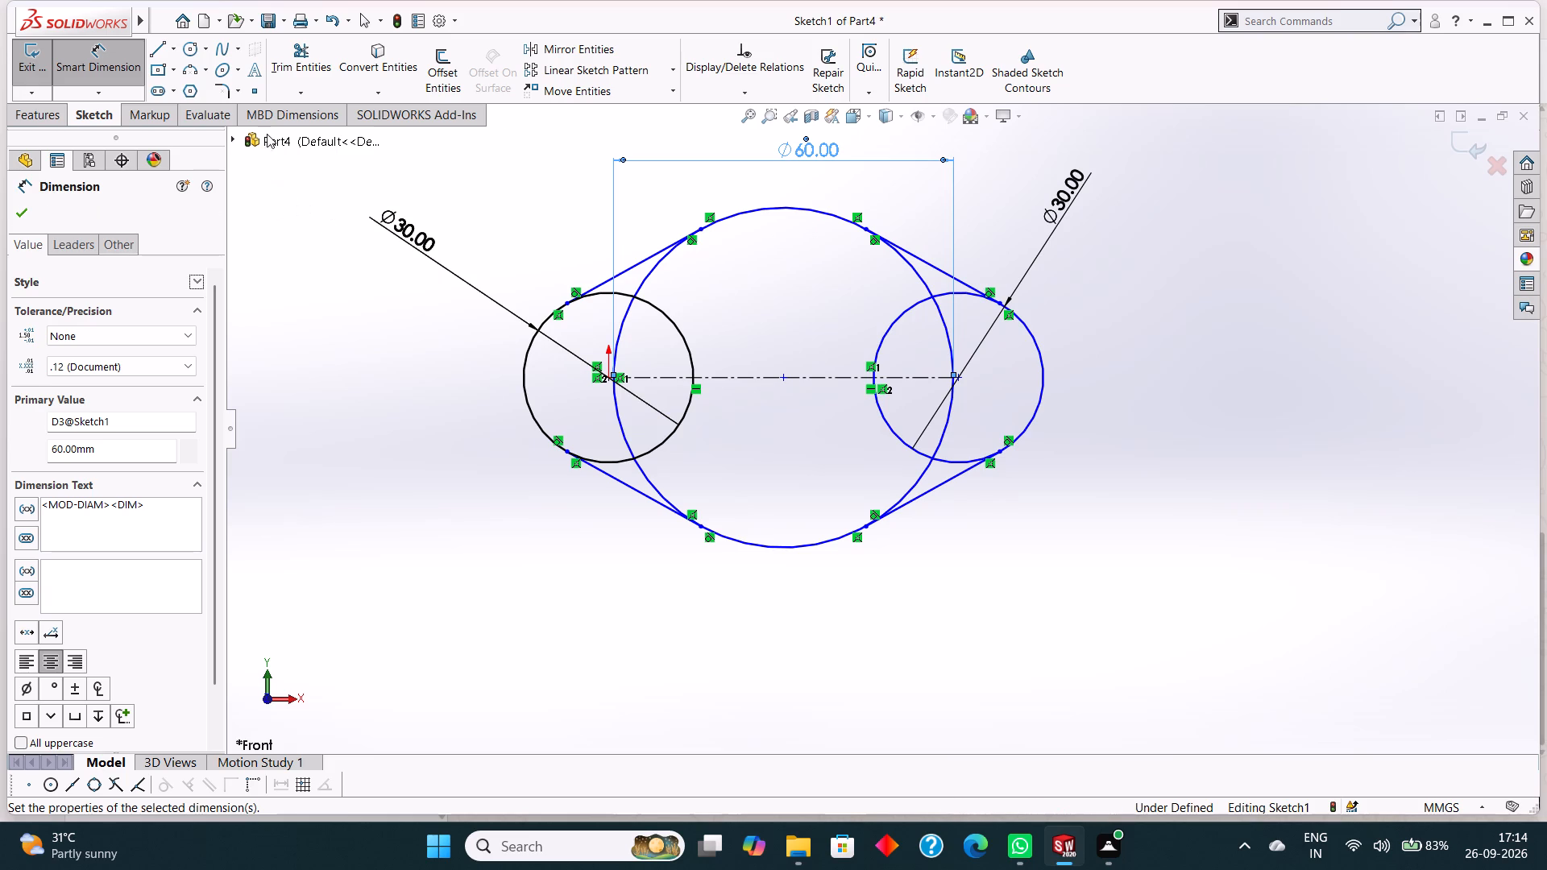
pyautogui.click(20, 218)
# Trim away the large middle circle's inner arcs at both ends, keeping only its upper and lower arcs between the tangent lines.
pyautogui.click(308, 57)
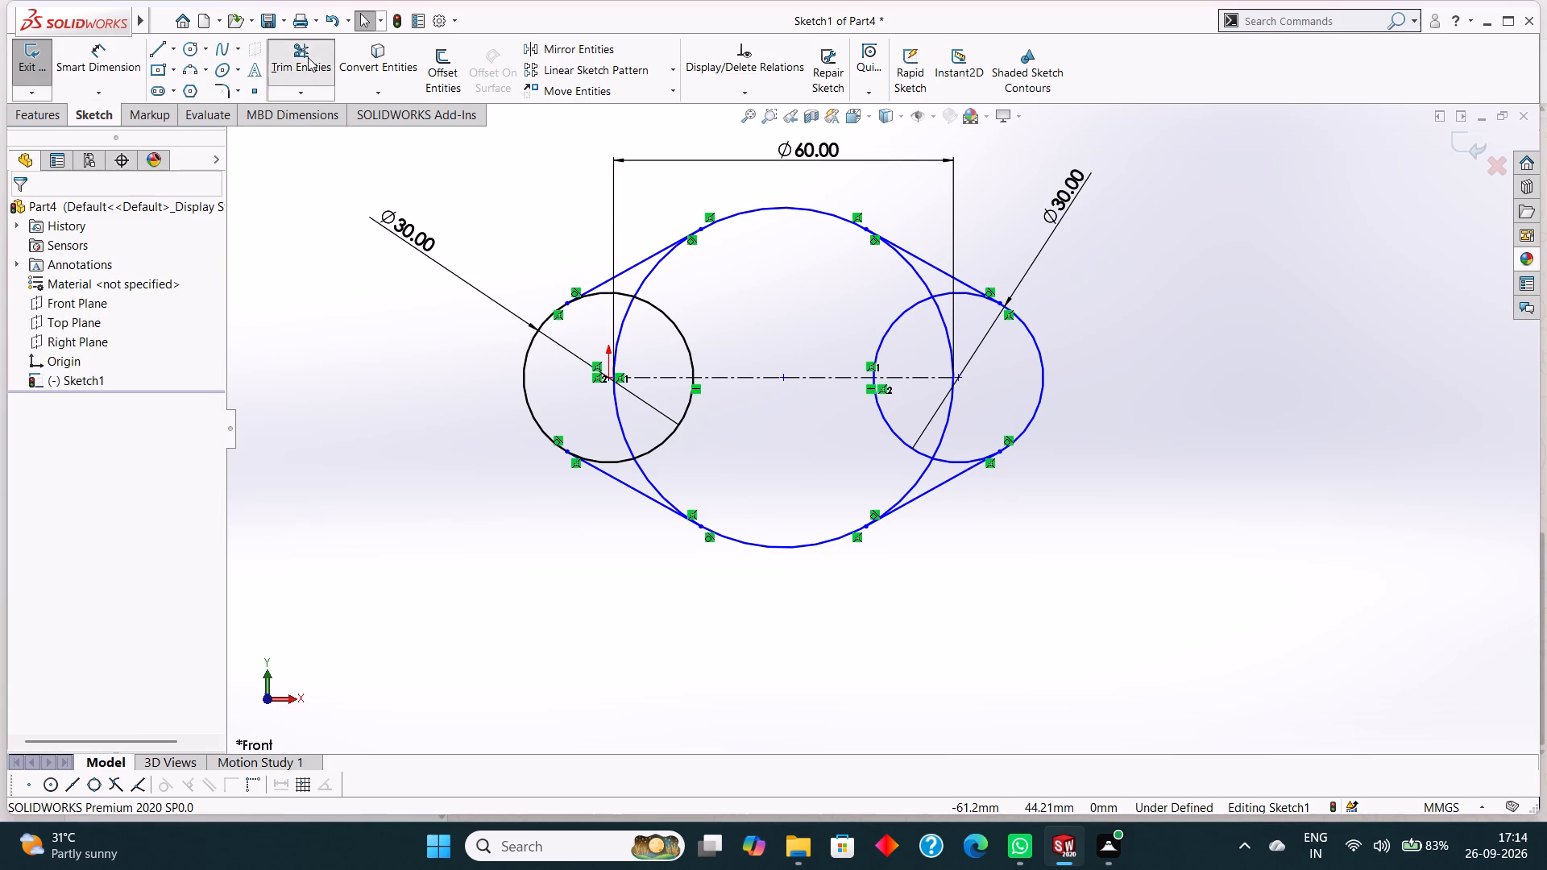
pyautogui.click(658, 264)
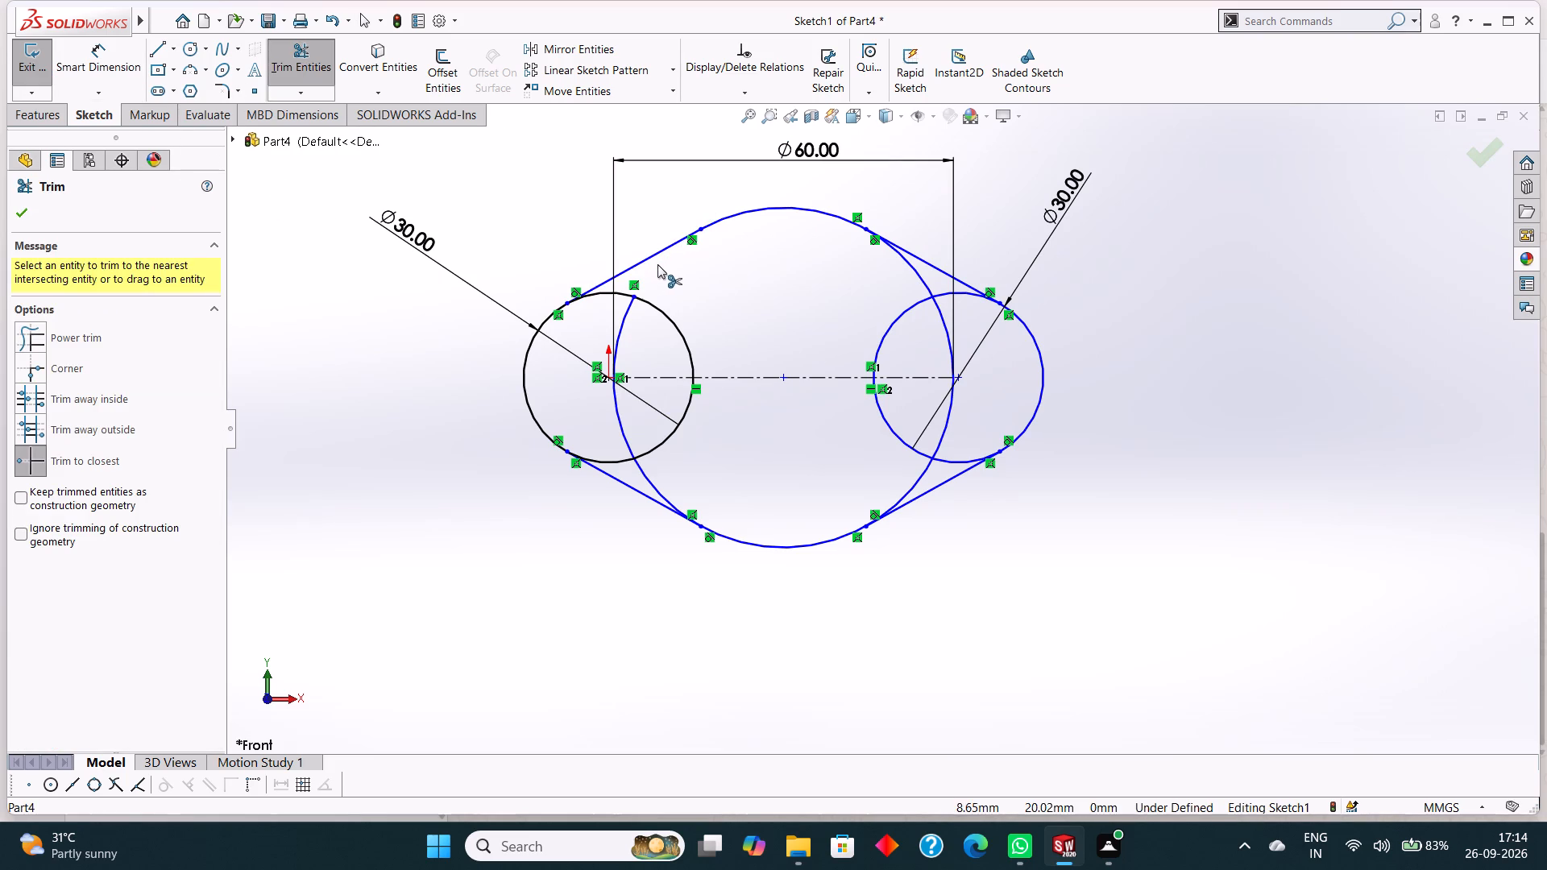
pyautogui.click(629, 309)
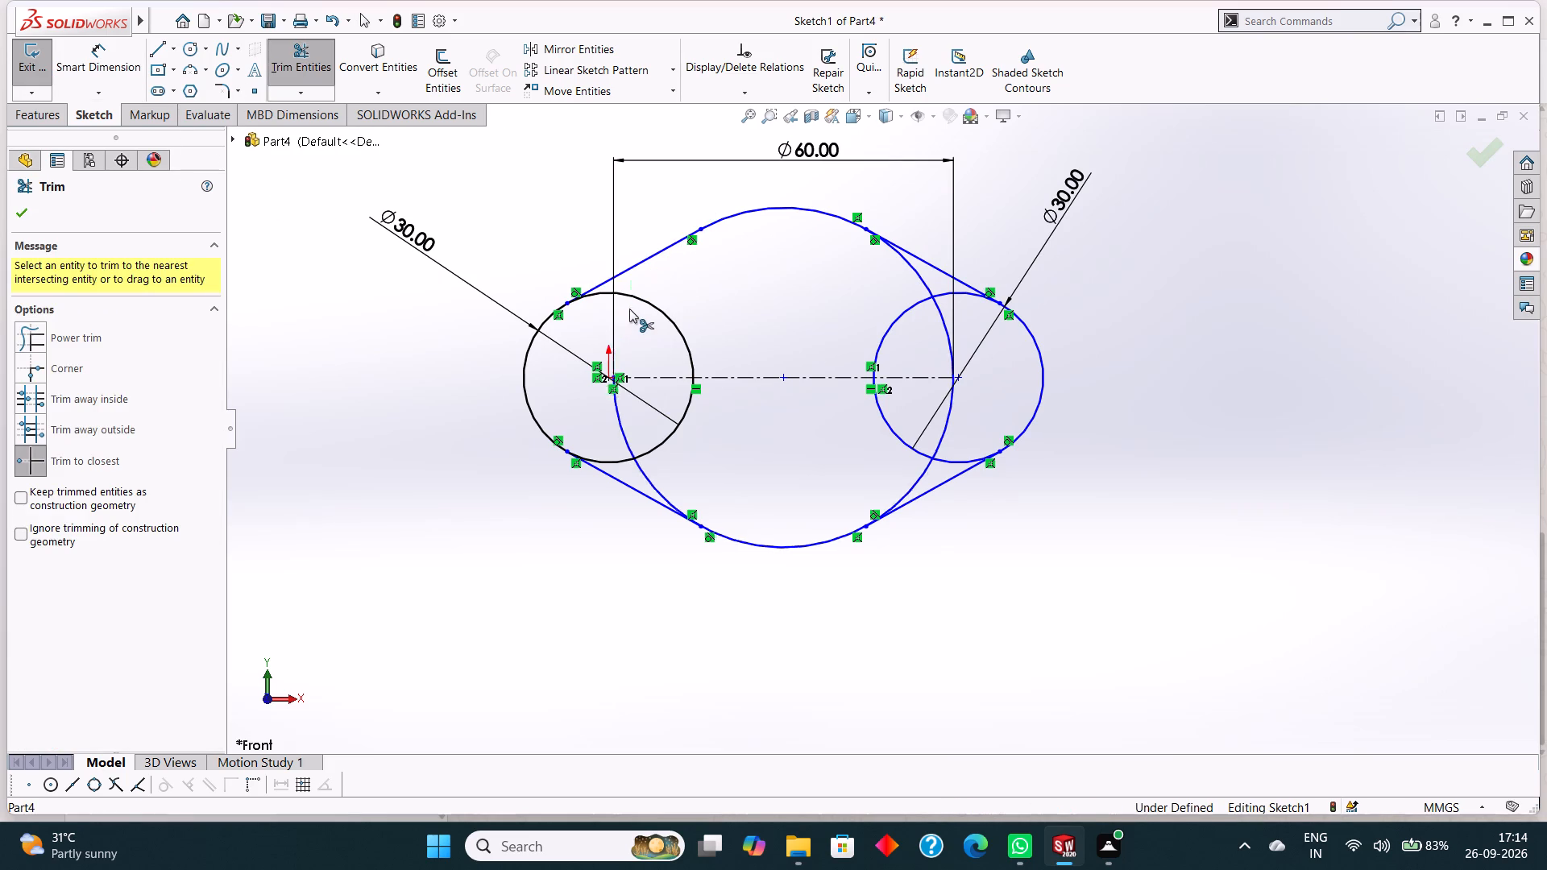
pyautogui.click(617, 416)
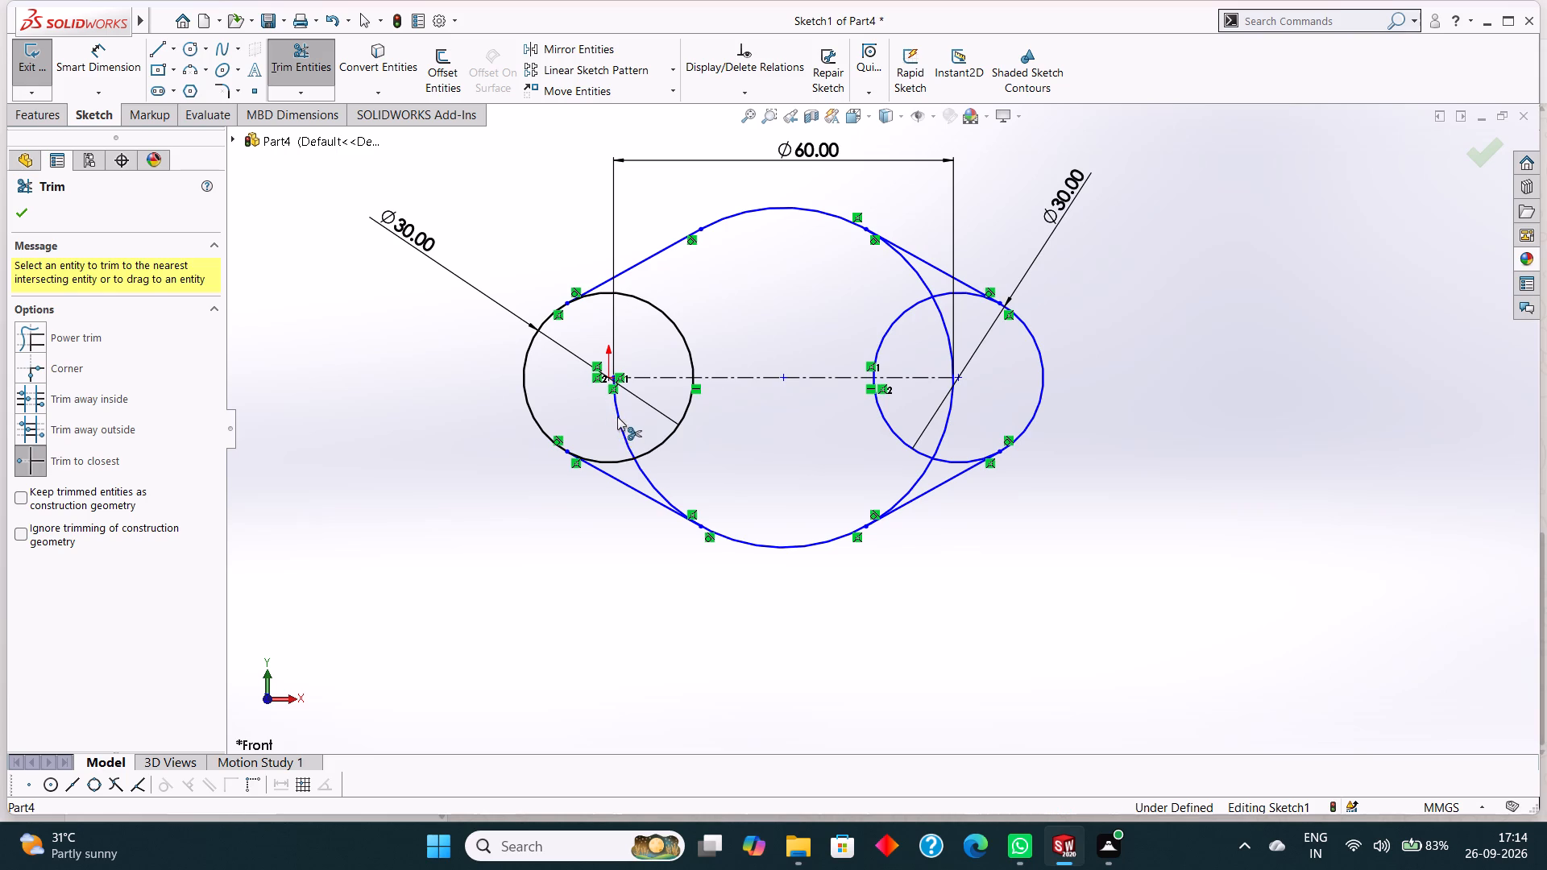
pyautogui.scroll(-4, 659, 483)
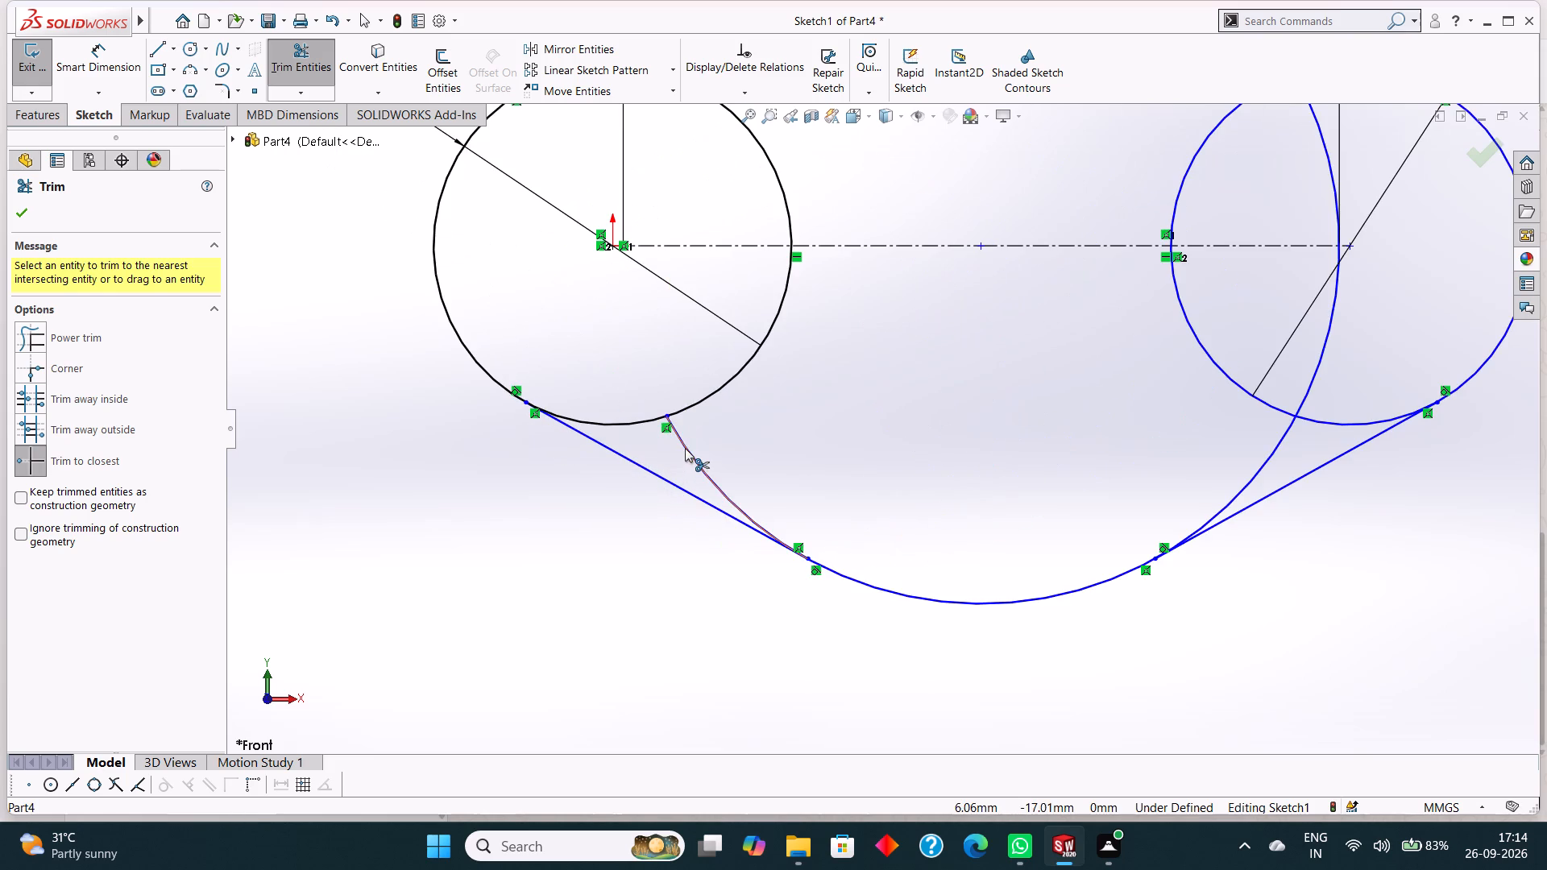
pyautogui.click(685, 448)
pyautogui.scroll(3, 794, 447)
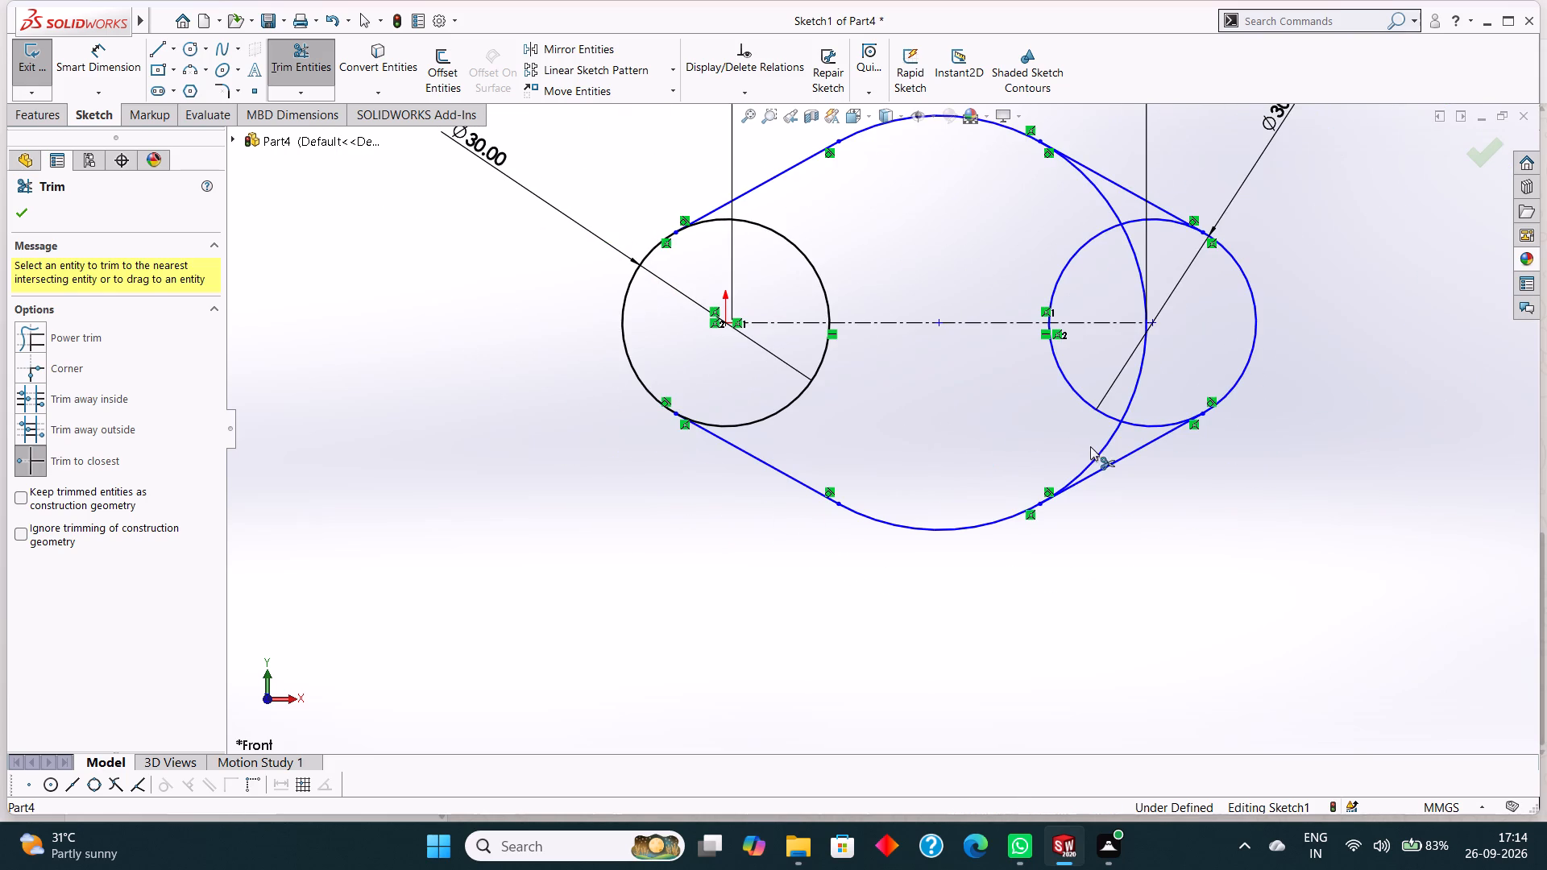
pyautogui.click(1100, 450)
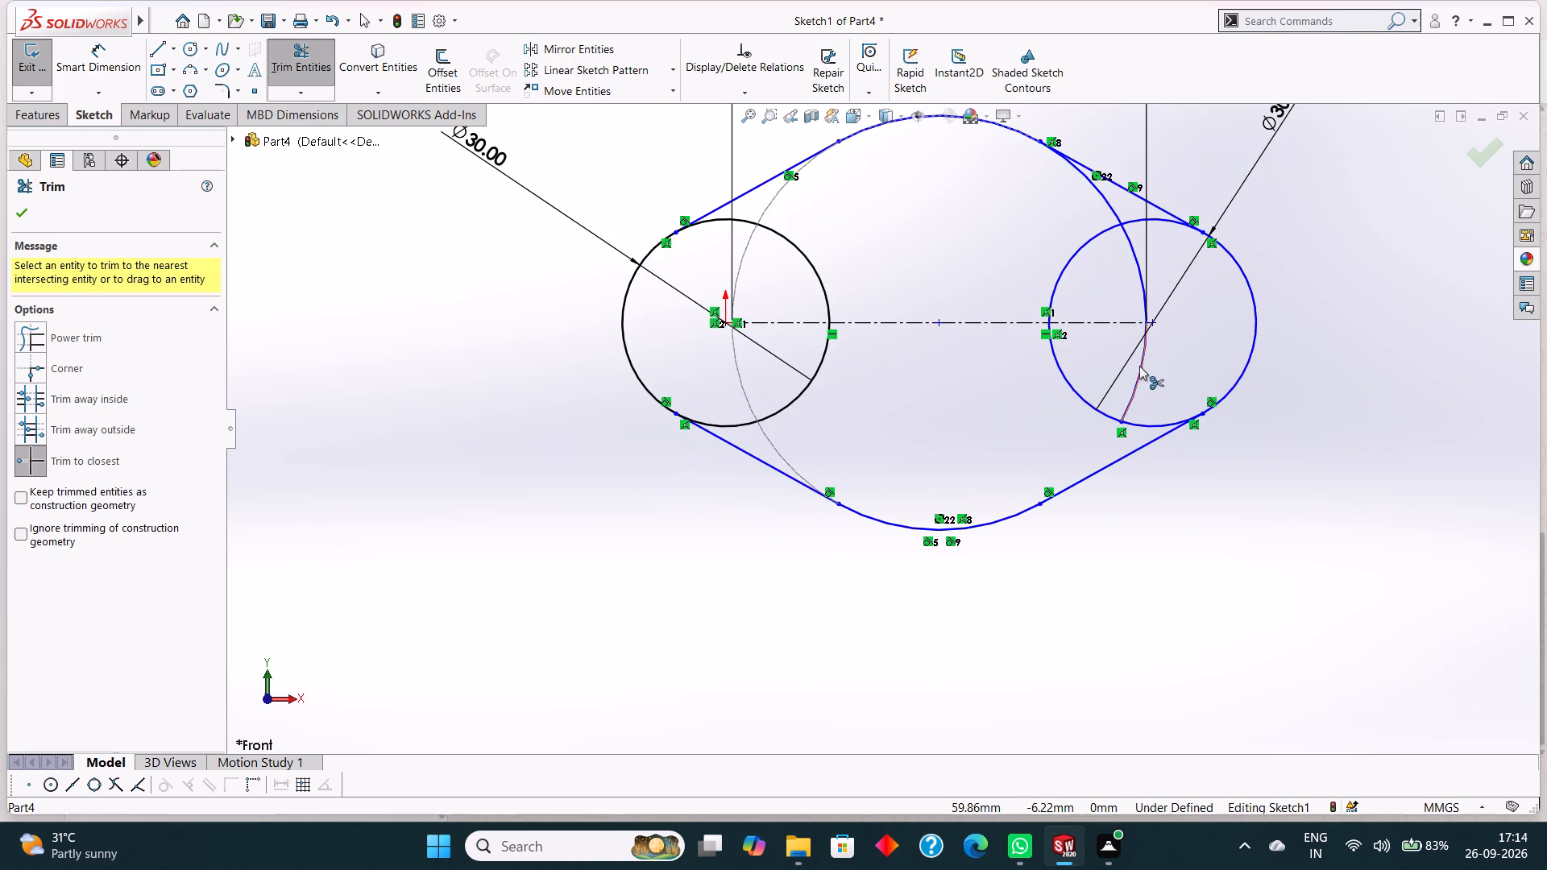
pyautogui.click(1139, 366)
pyautogui.click(1136, 255)
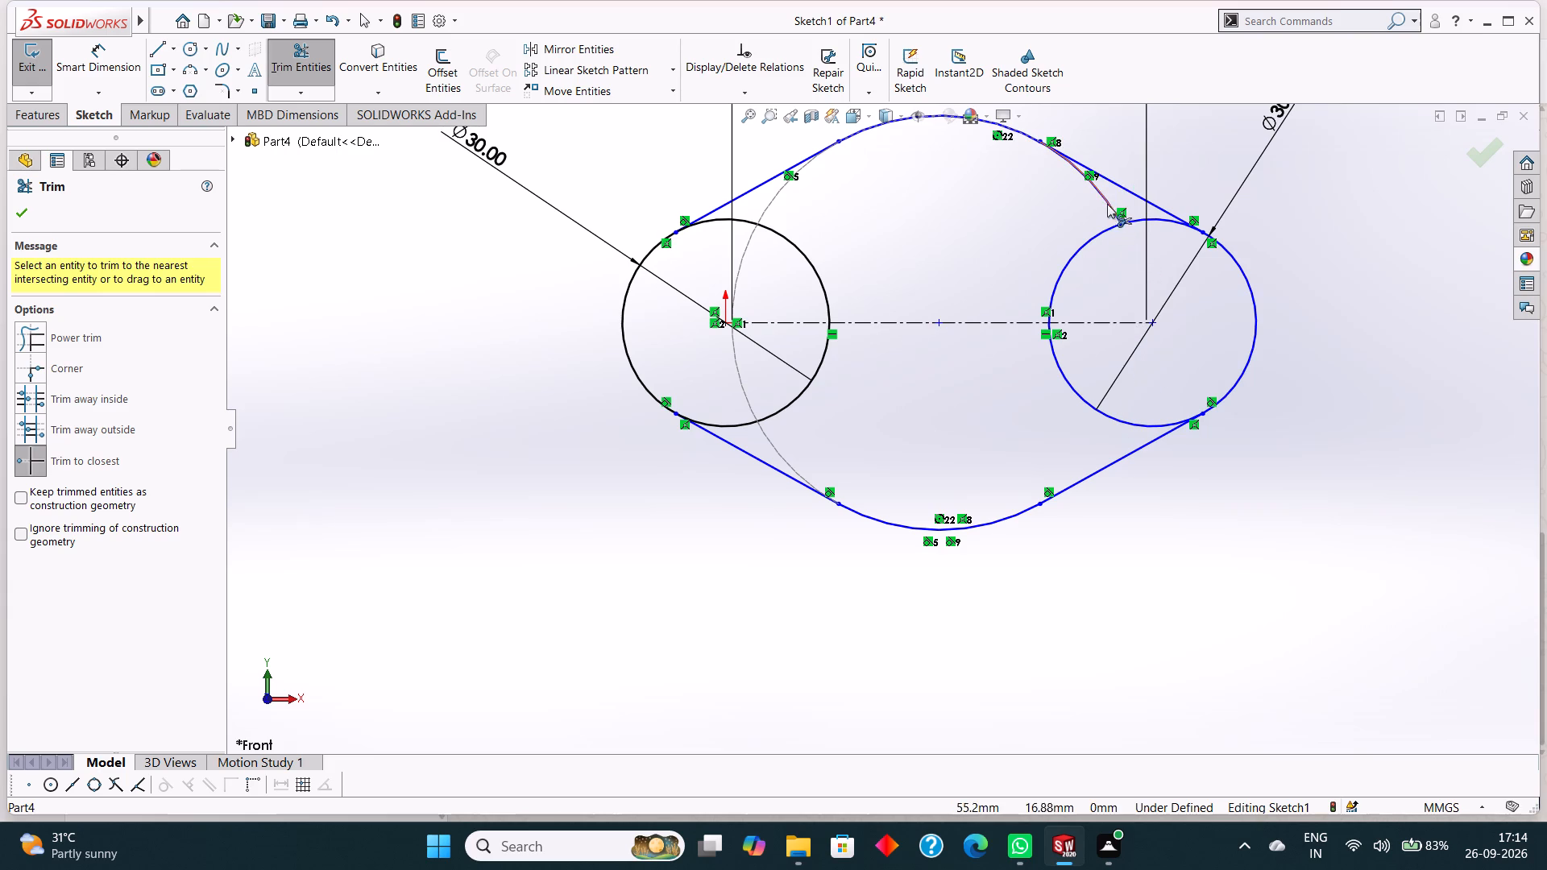
pyautogui.click(1103, 200)
pyautogui.scroll(3, 947, 207)
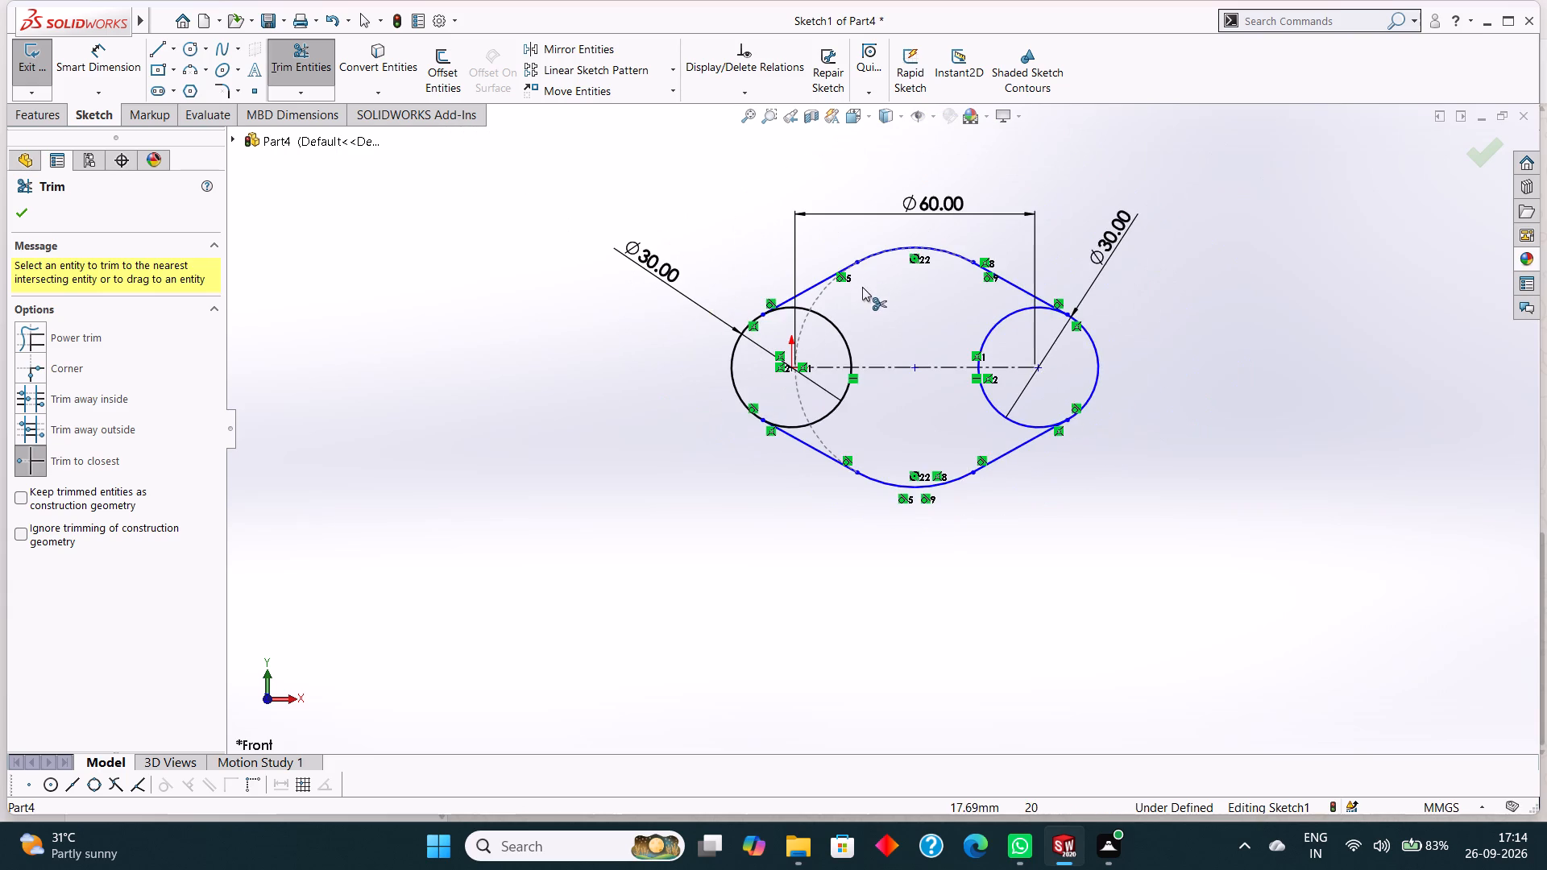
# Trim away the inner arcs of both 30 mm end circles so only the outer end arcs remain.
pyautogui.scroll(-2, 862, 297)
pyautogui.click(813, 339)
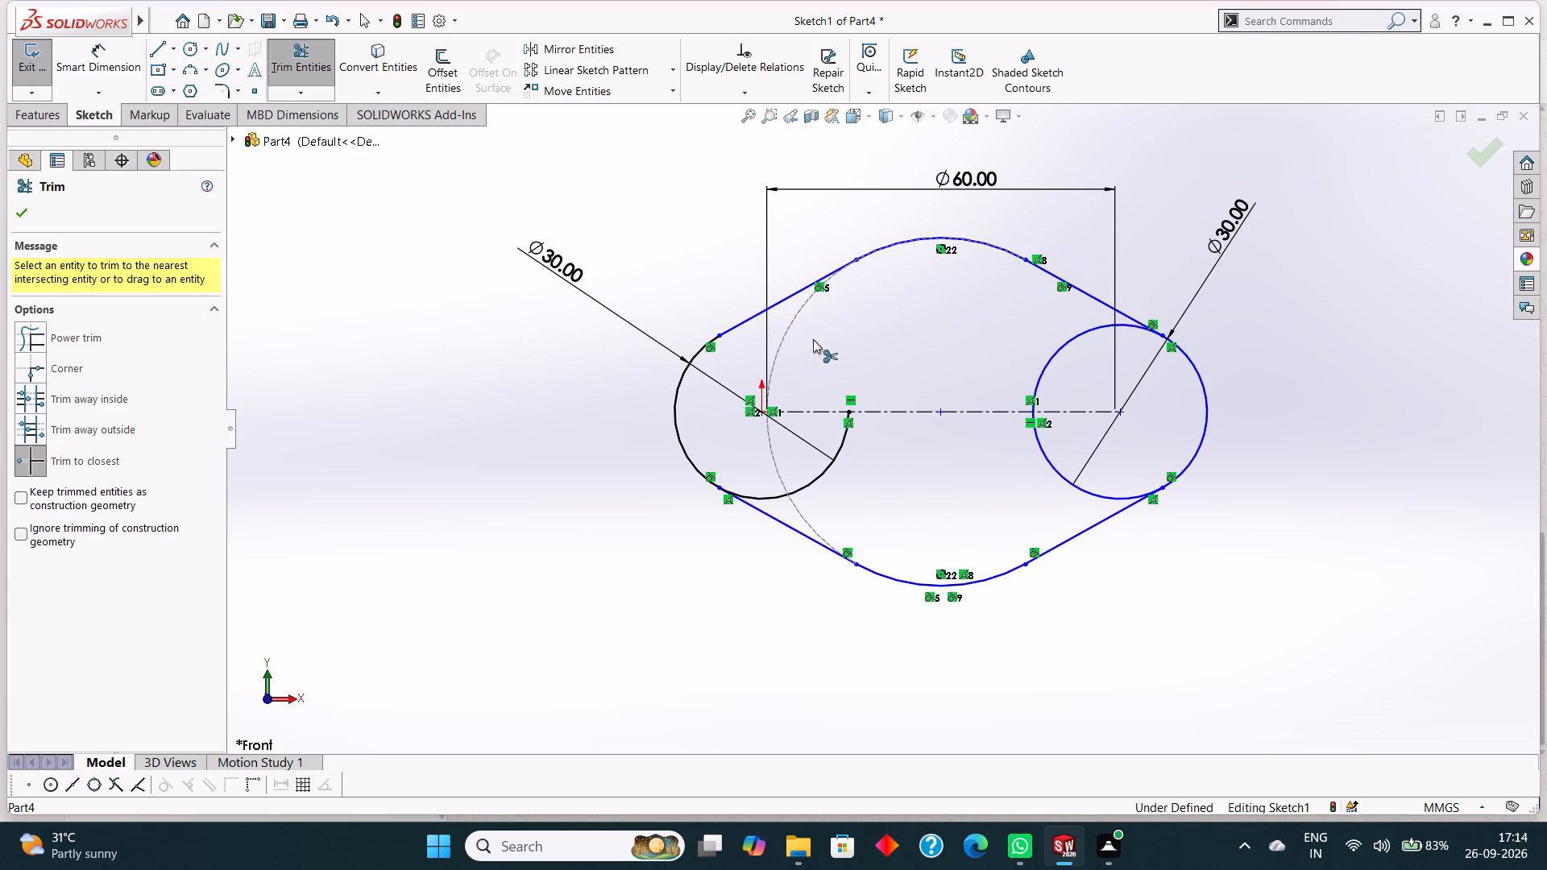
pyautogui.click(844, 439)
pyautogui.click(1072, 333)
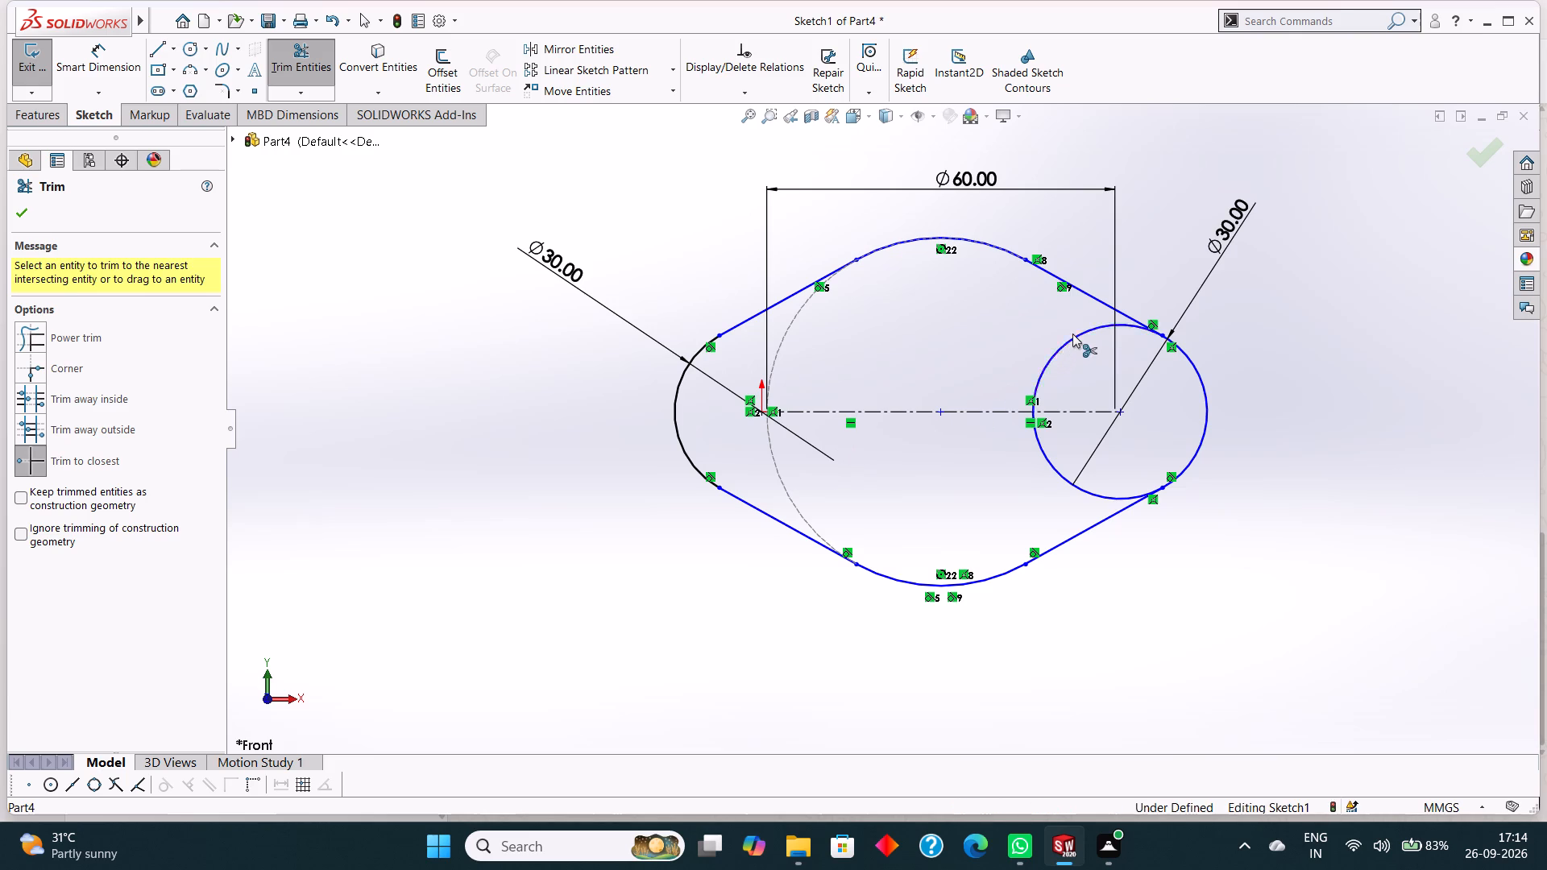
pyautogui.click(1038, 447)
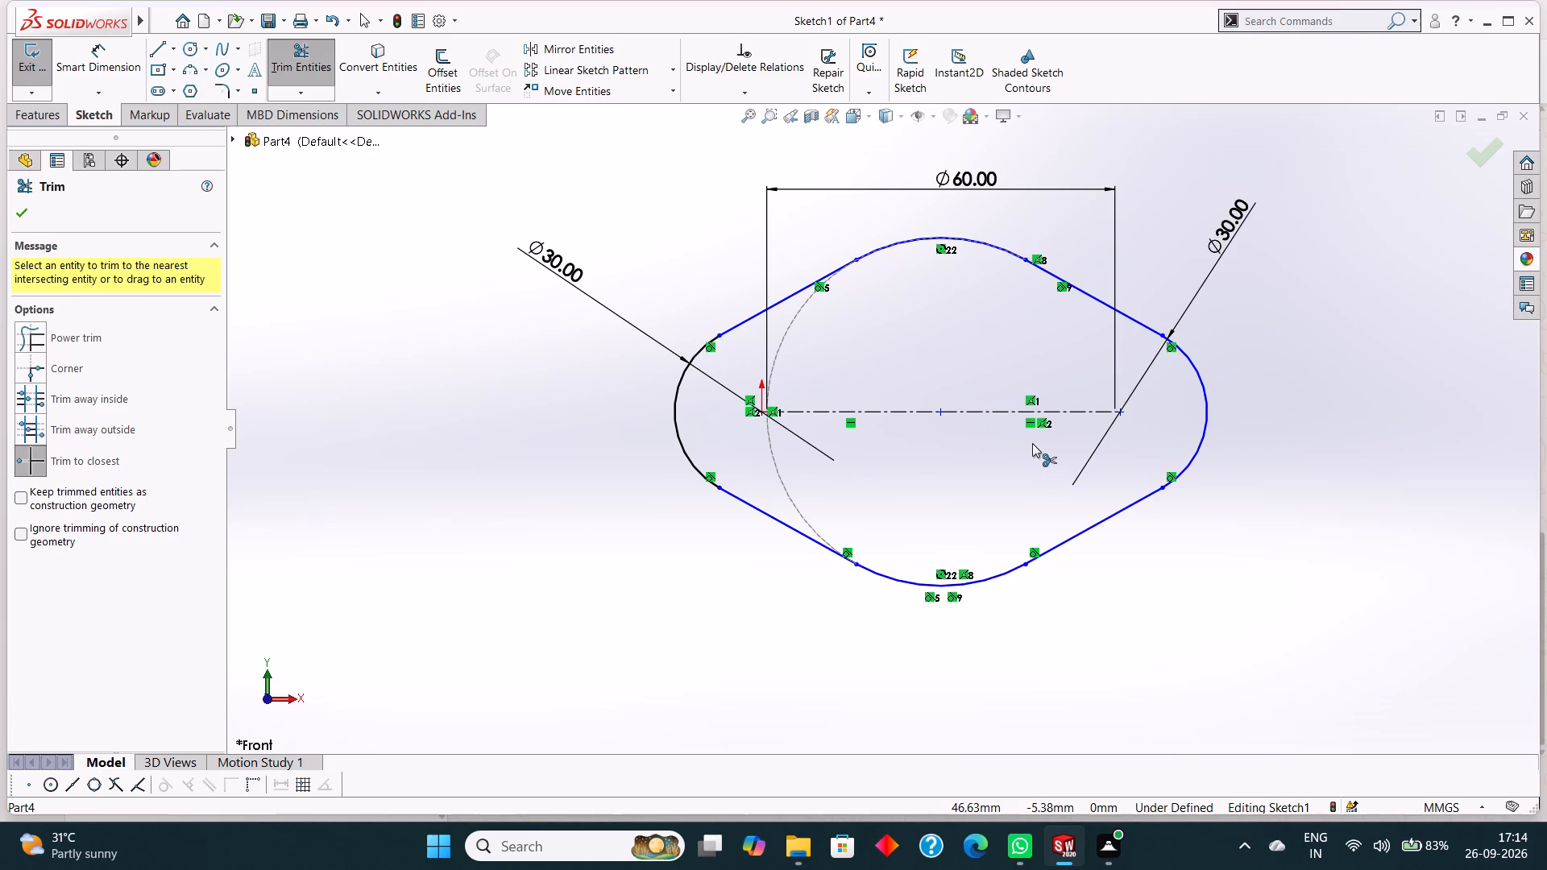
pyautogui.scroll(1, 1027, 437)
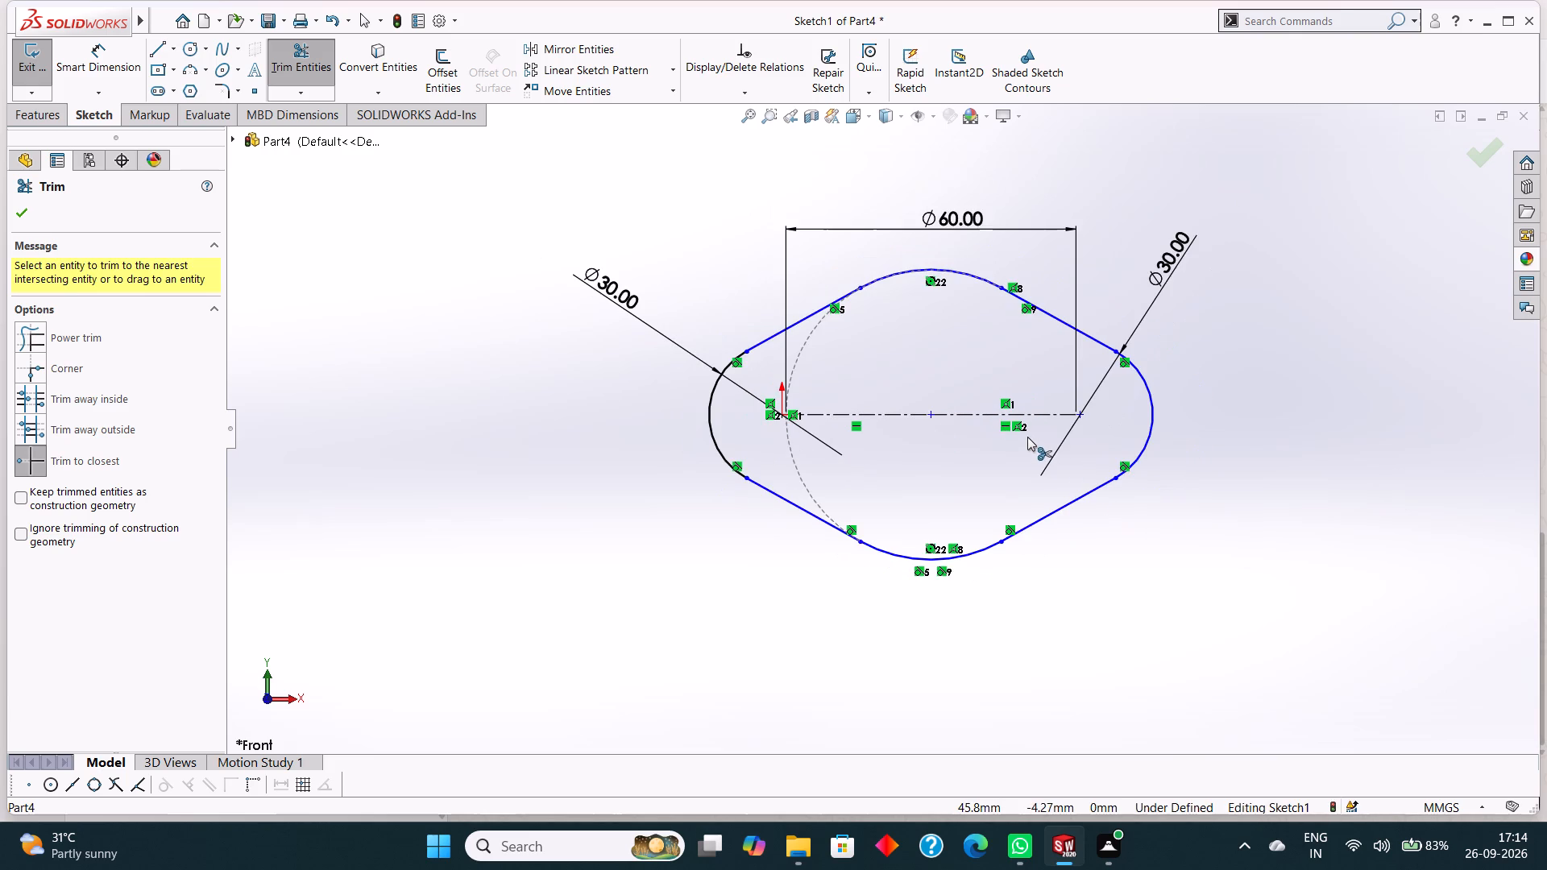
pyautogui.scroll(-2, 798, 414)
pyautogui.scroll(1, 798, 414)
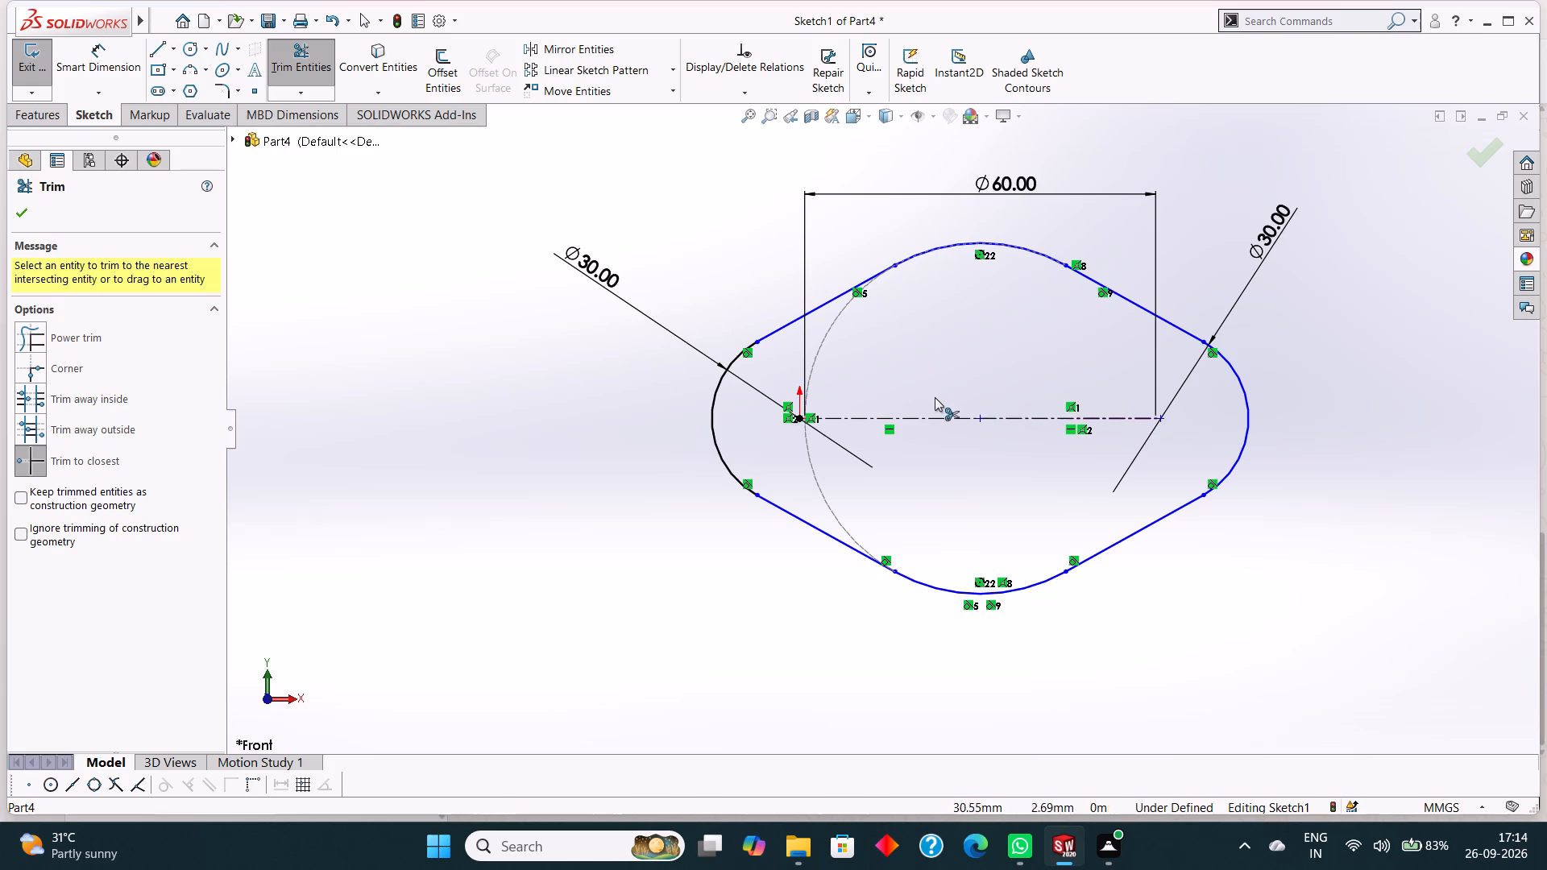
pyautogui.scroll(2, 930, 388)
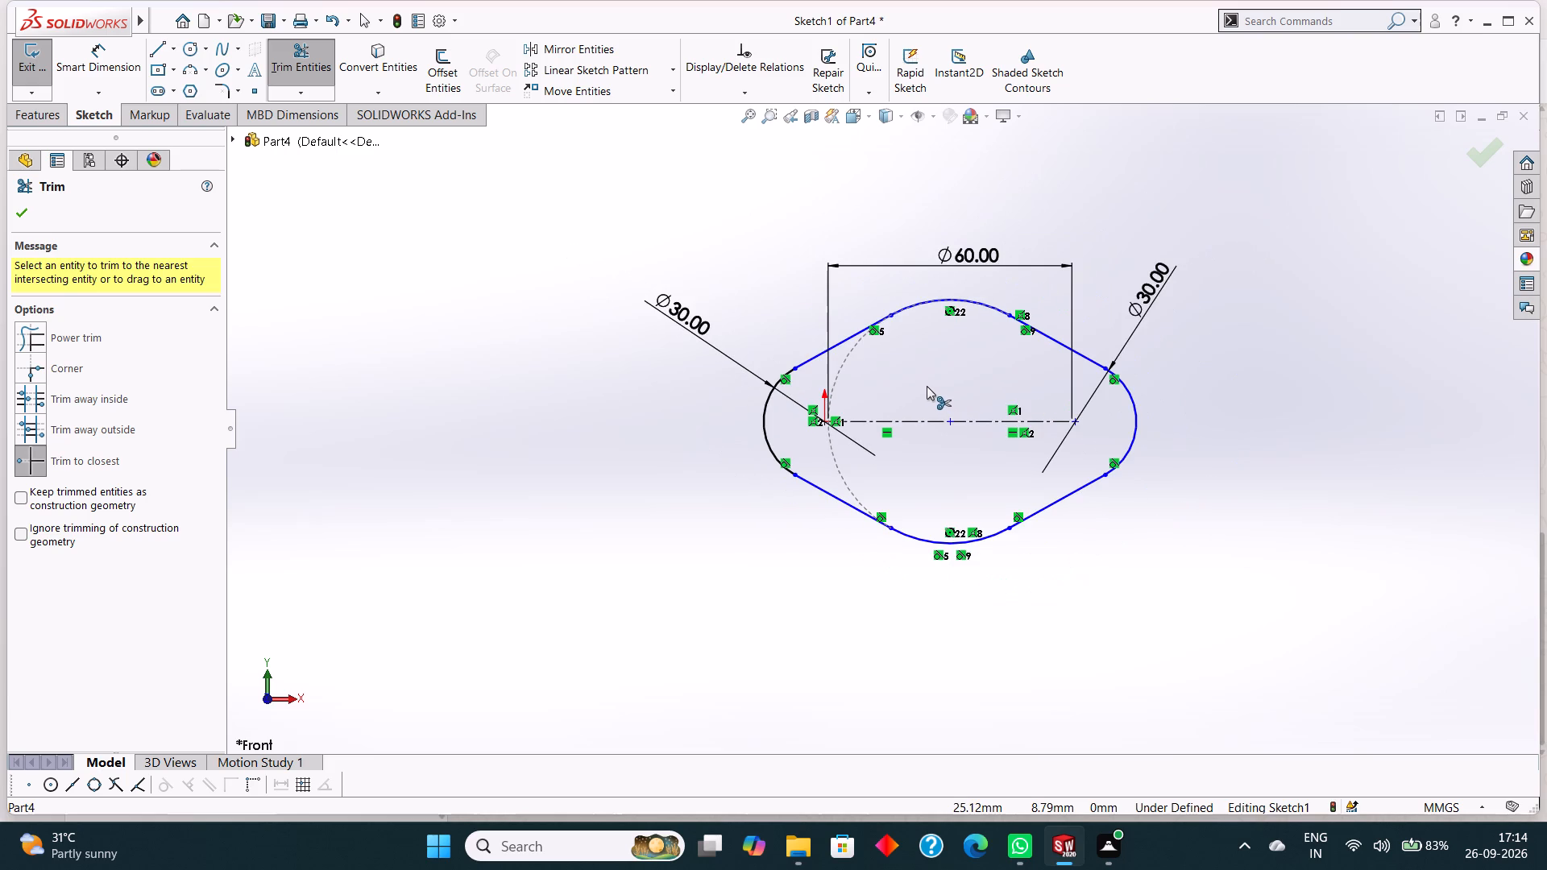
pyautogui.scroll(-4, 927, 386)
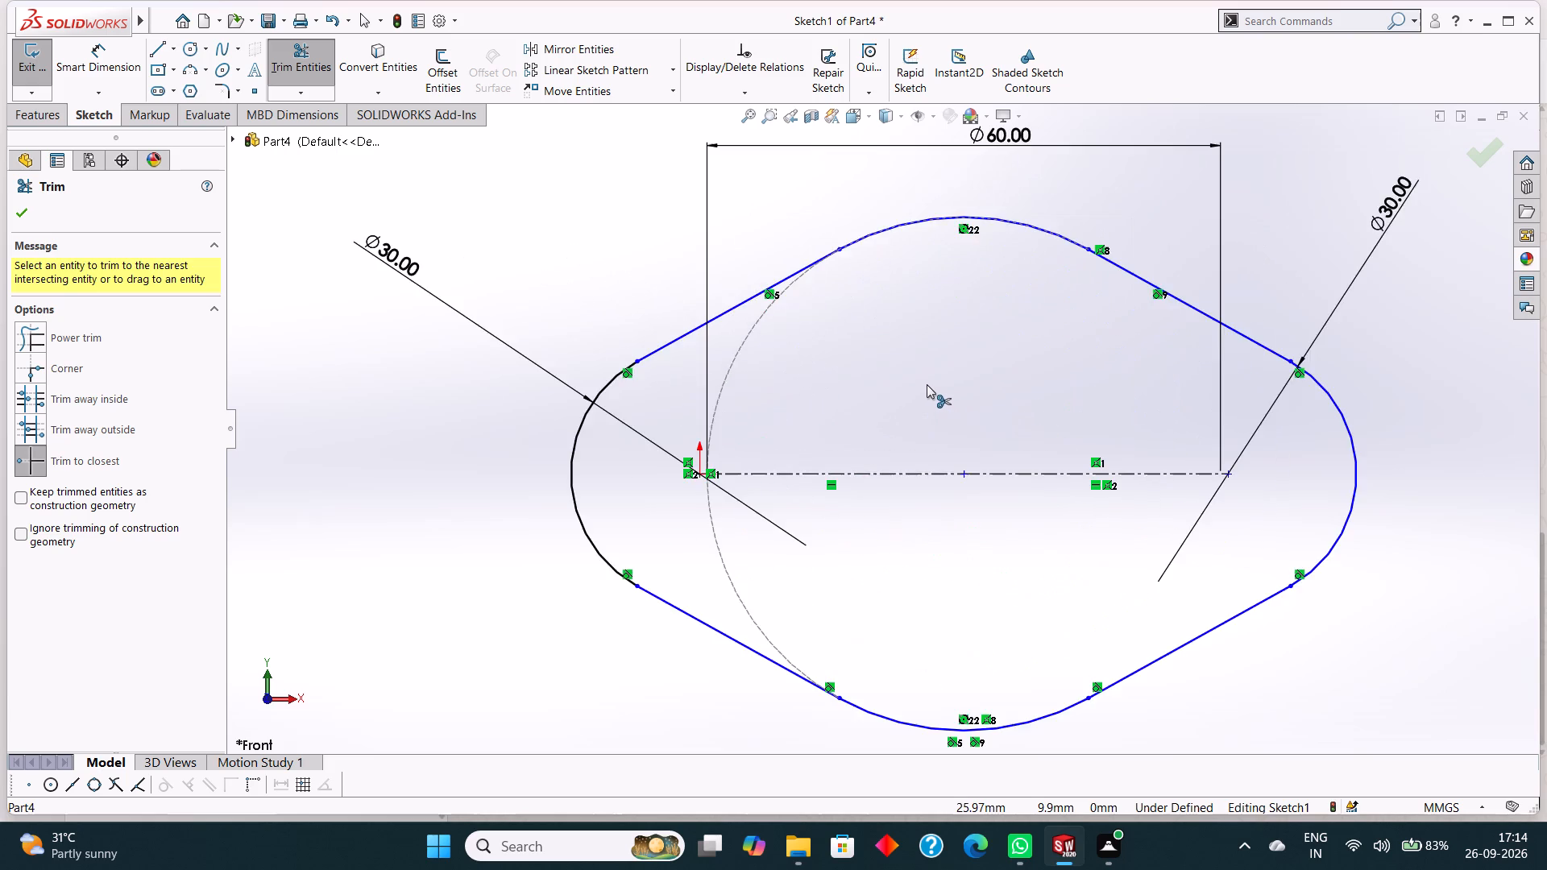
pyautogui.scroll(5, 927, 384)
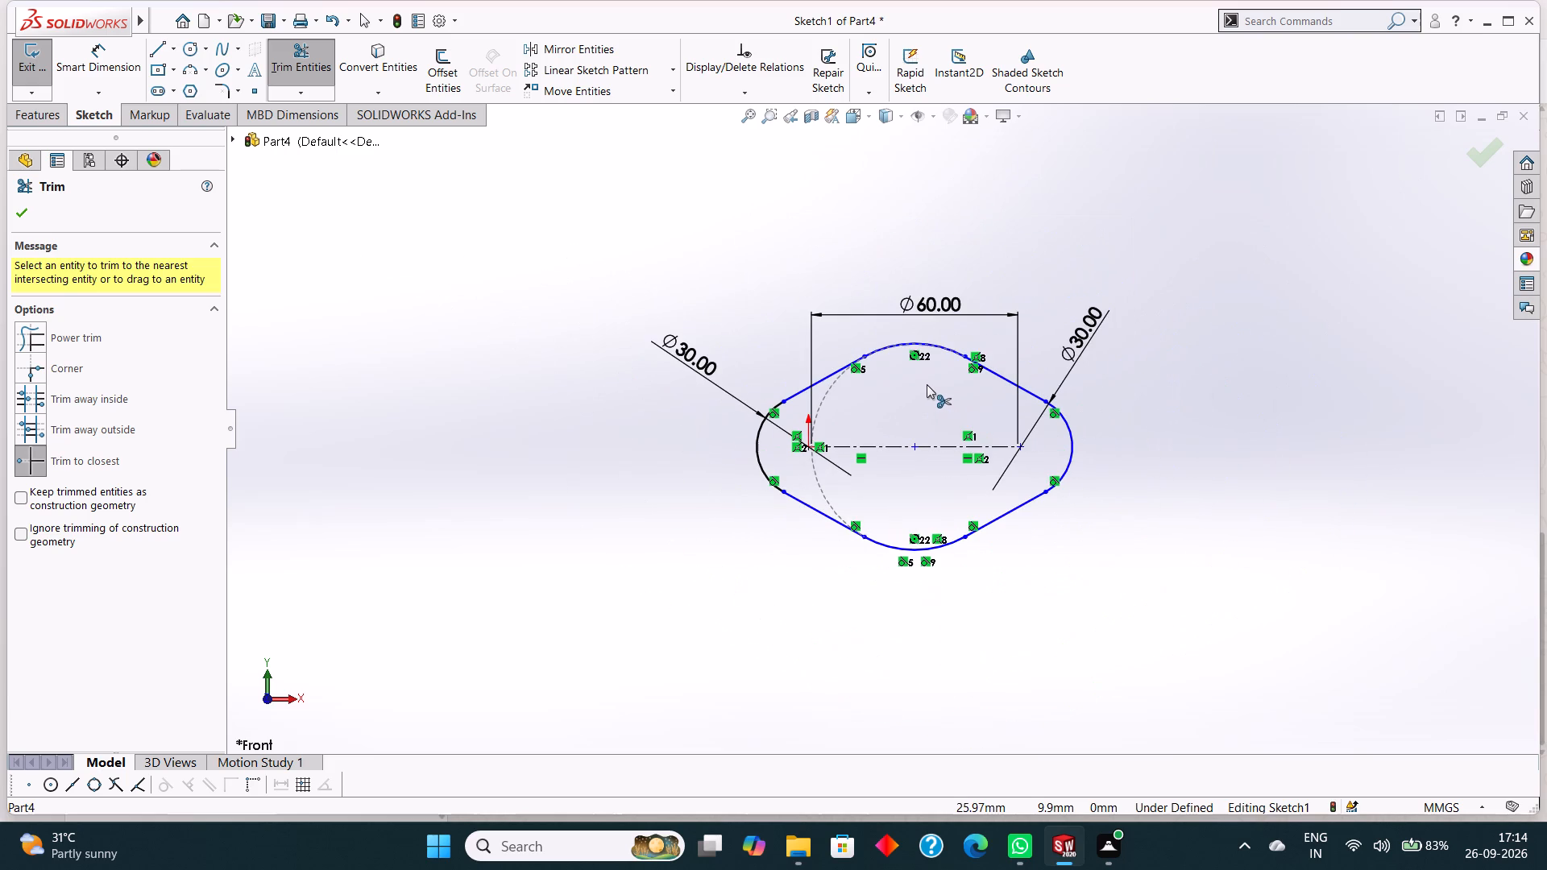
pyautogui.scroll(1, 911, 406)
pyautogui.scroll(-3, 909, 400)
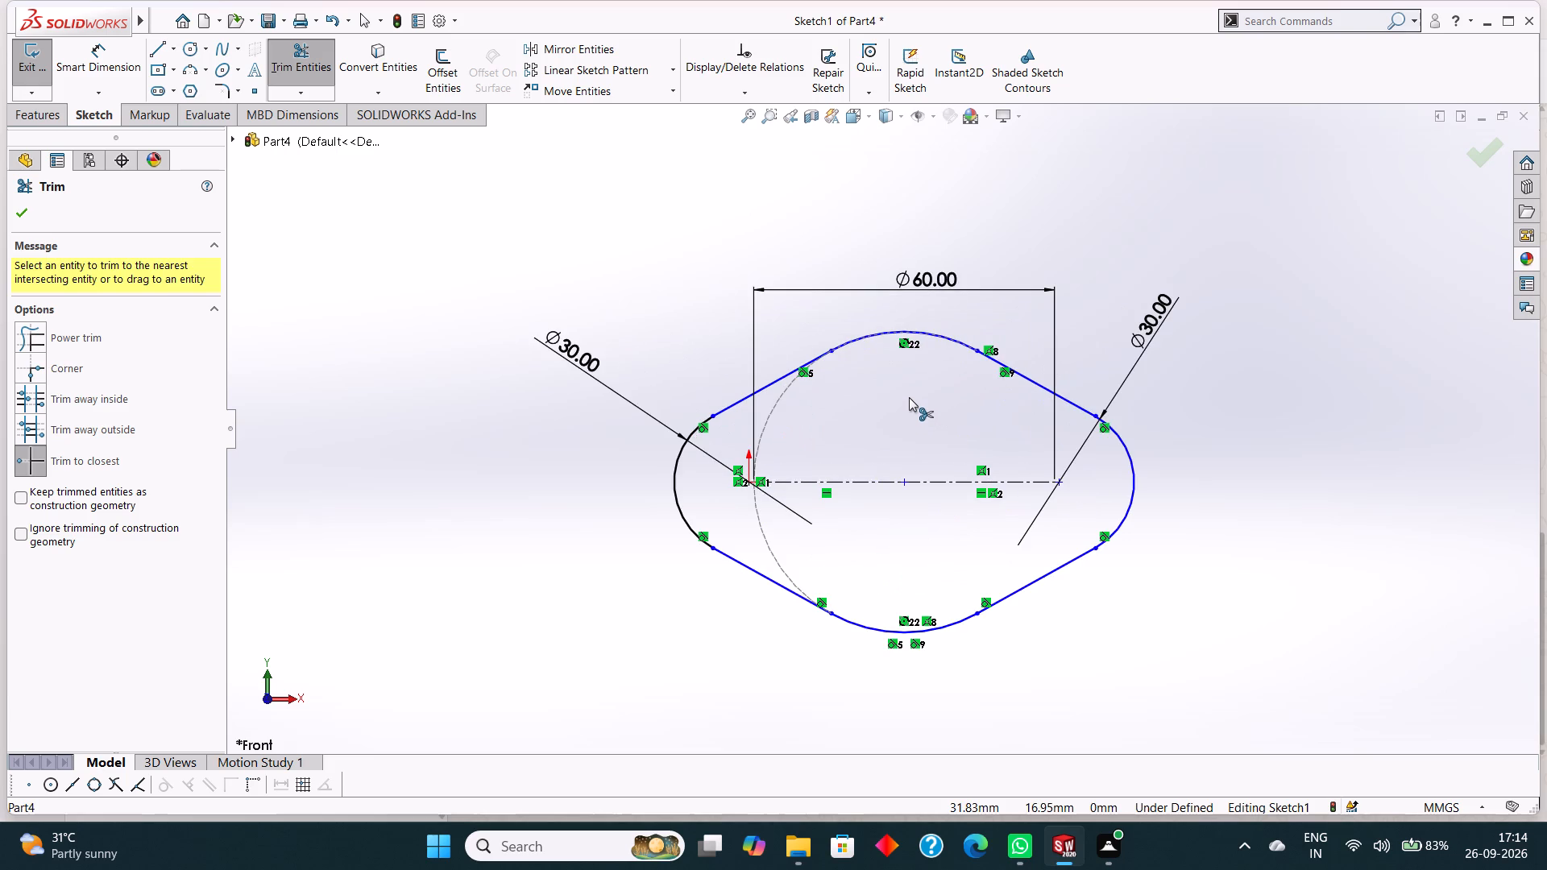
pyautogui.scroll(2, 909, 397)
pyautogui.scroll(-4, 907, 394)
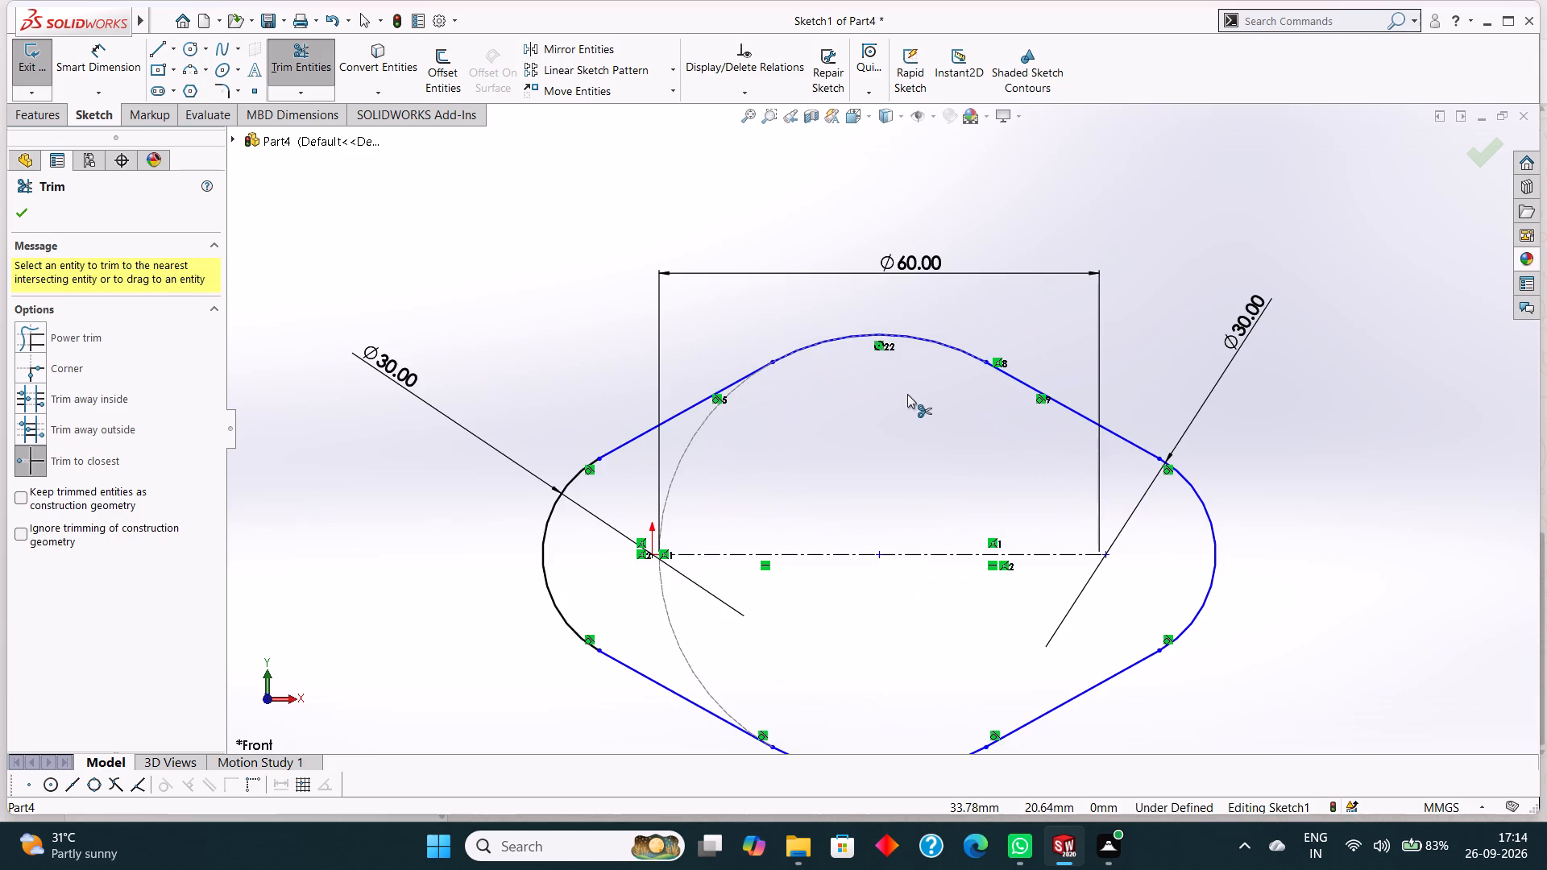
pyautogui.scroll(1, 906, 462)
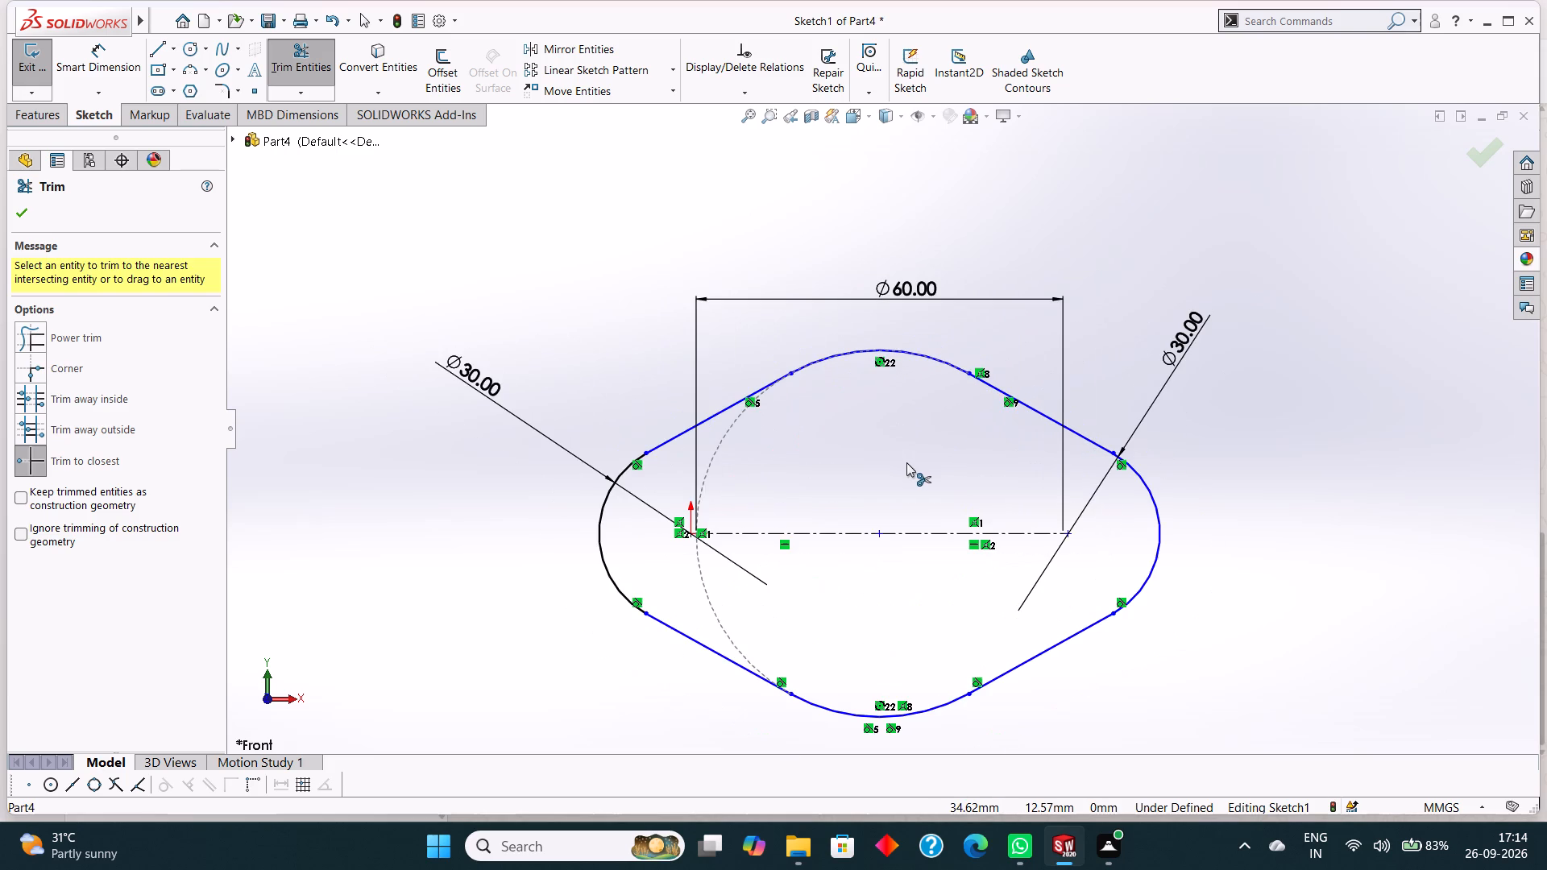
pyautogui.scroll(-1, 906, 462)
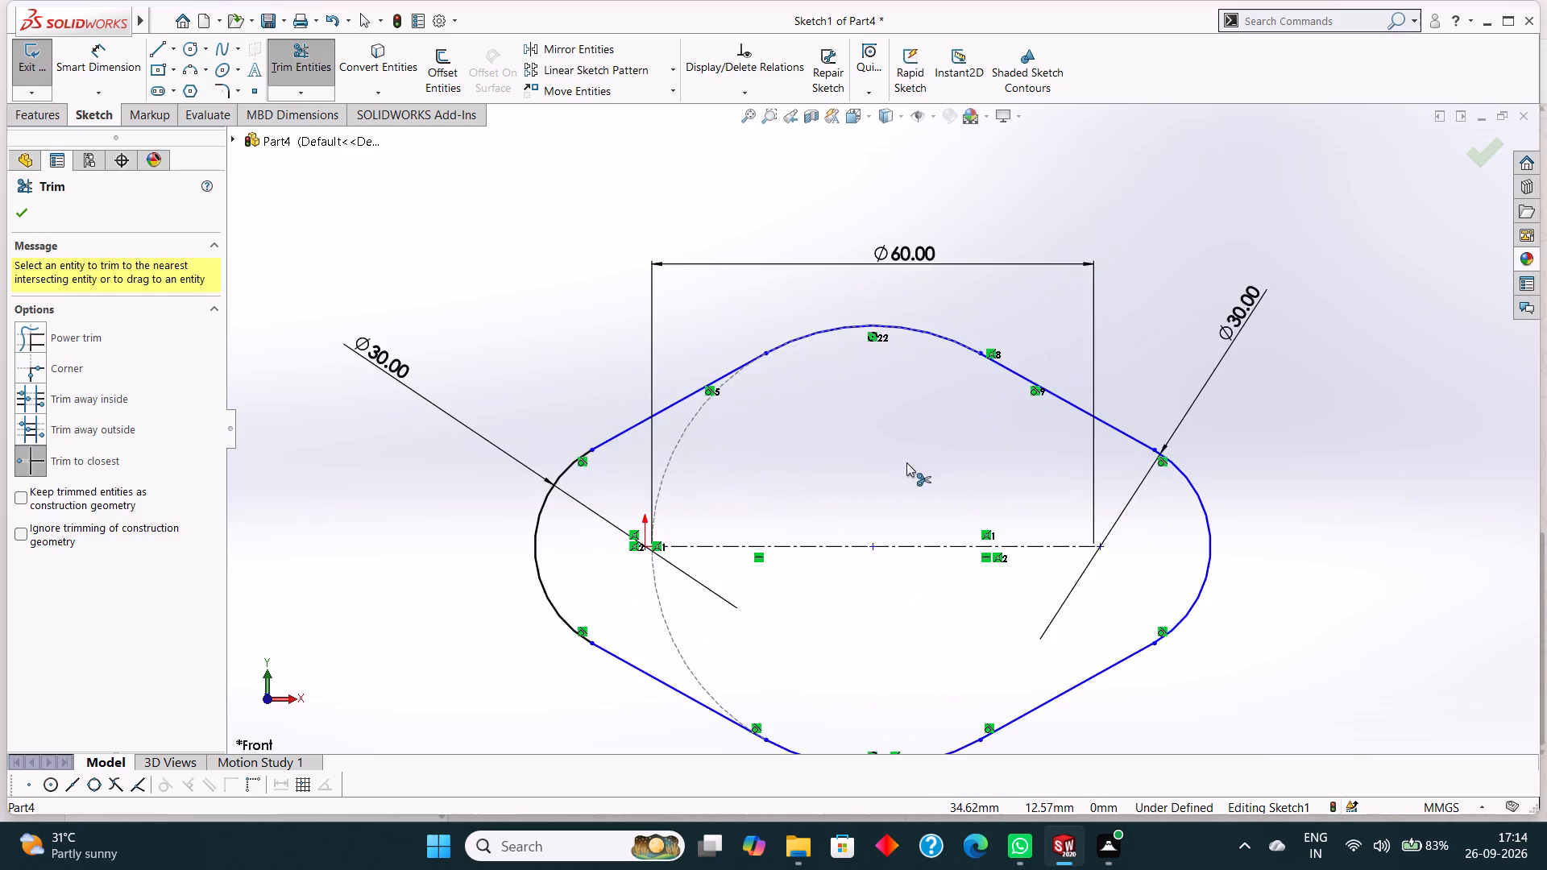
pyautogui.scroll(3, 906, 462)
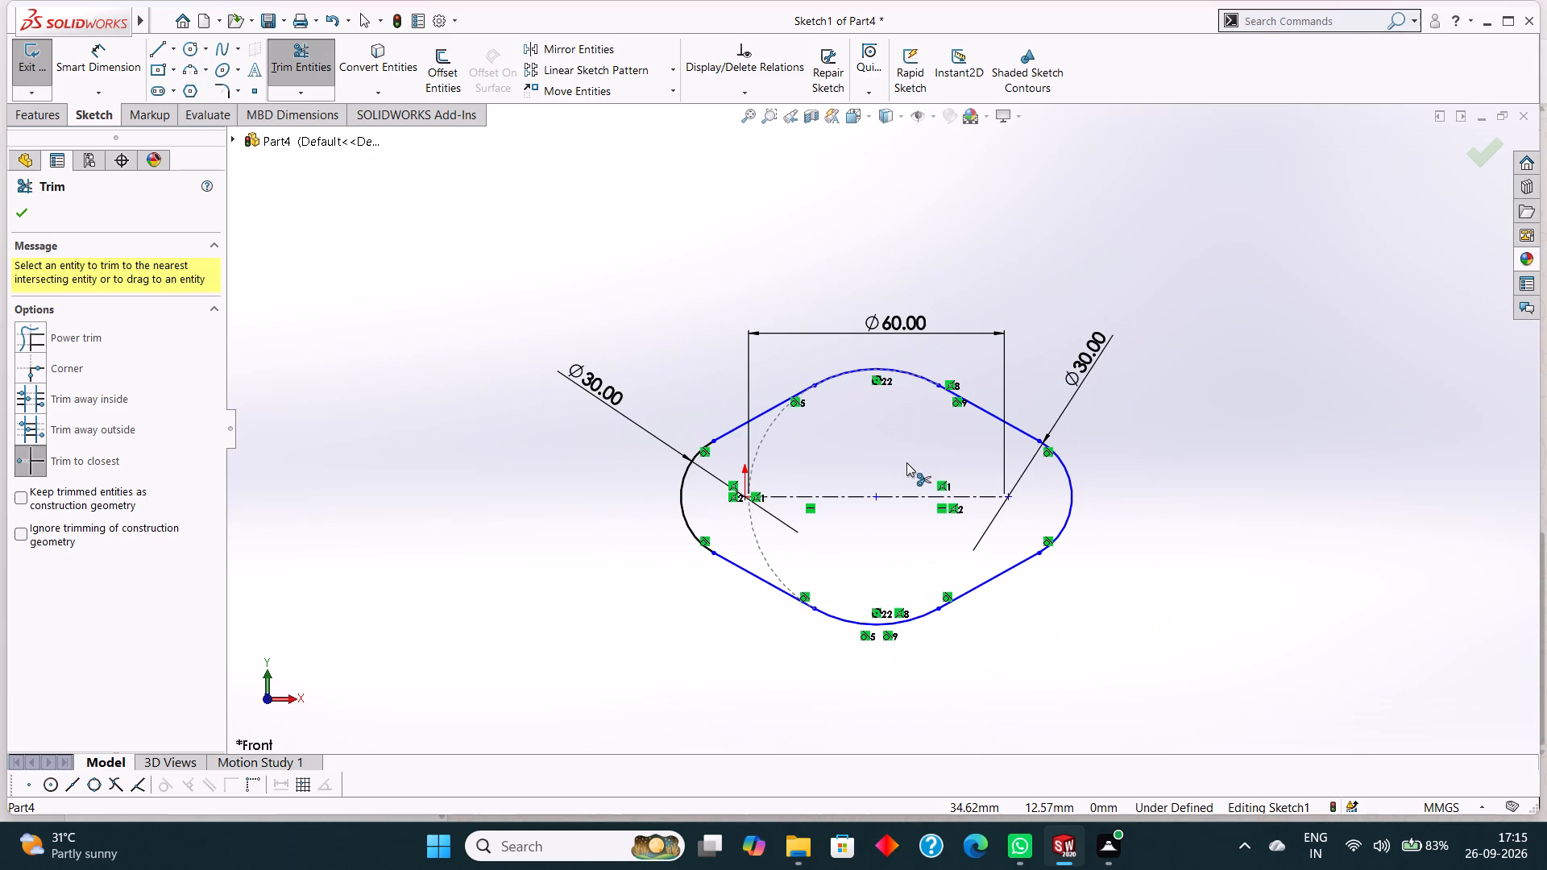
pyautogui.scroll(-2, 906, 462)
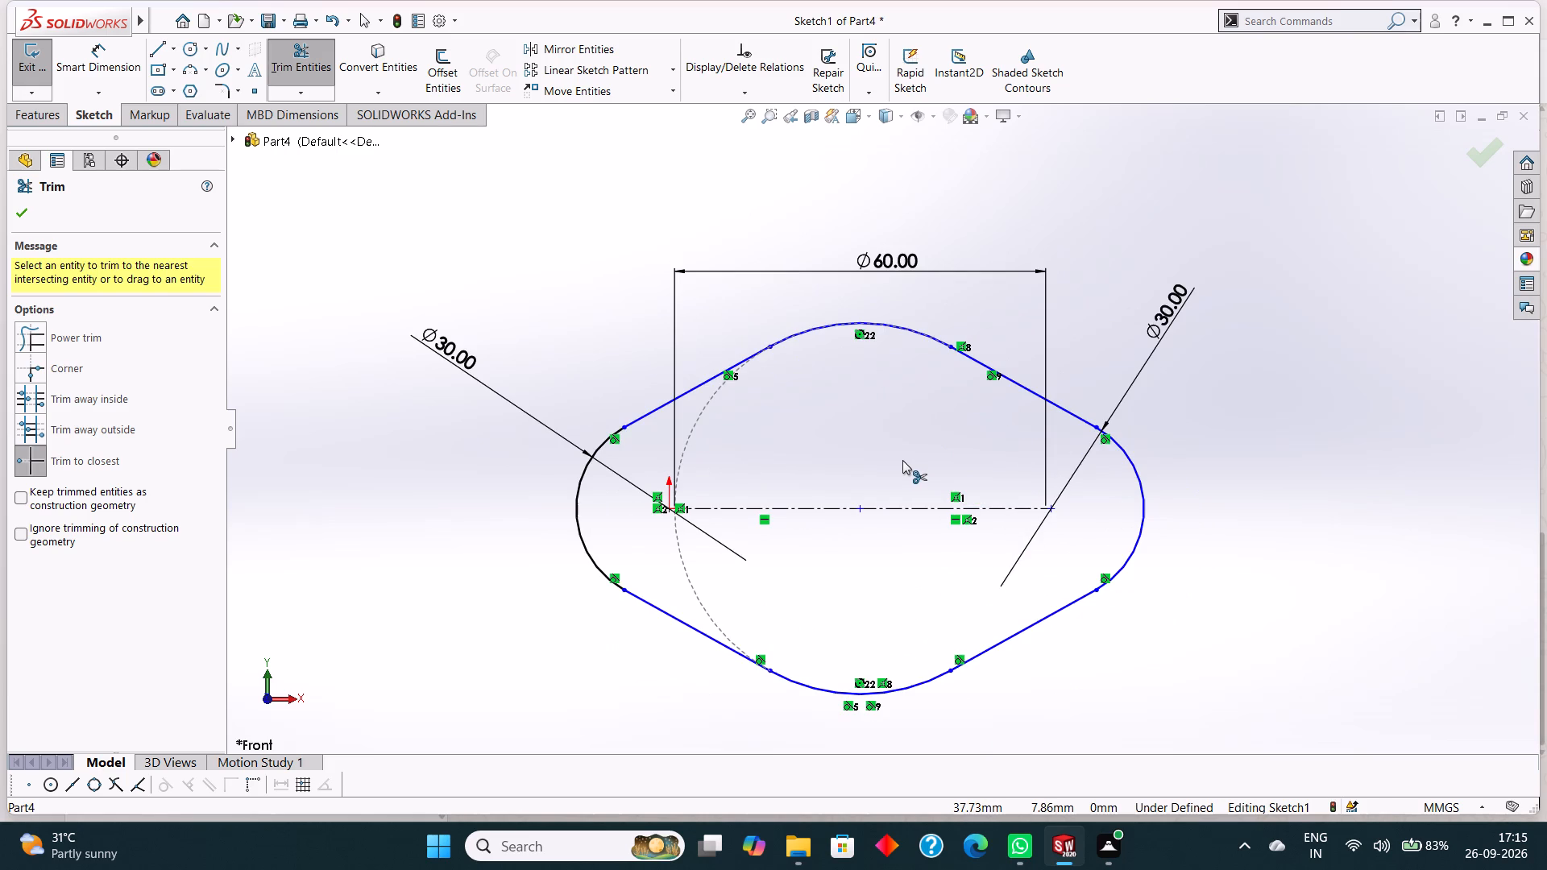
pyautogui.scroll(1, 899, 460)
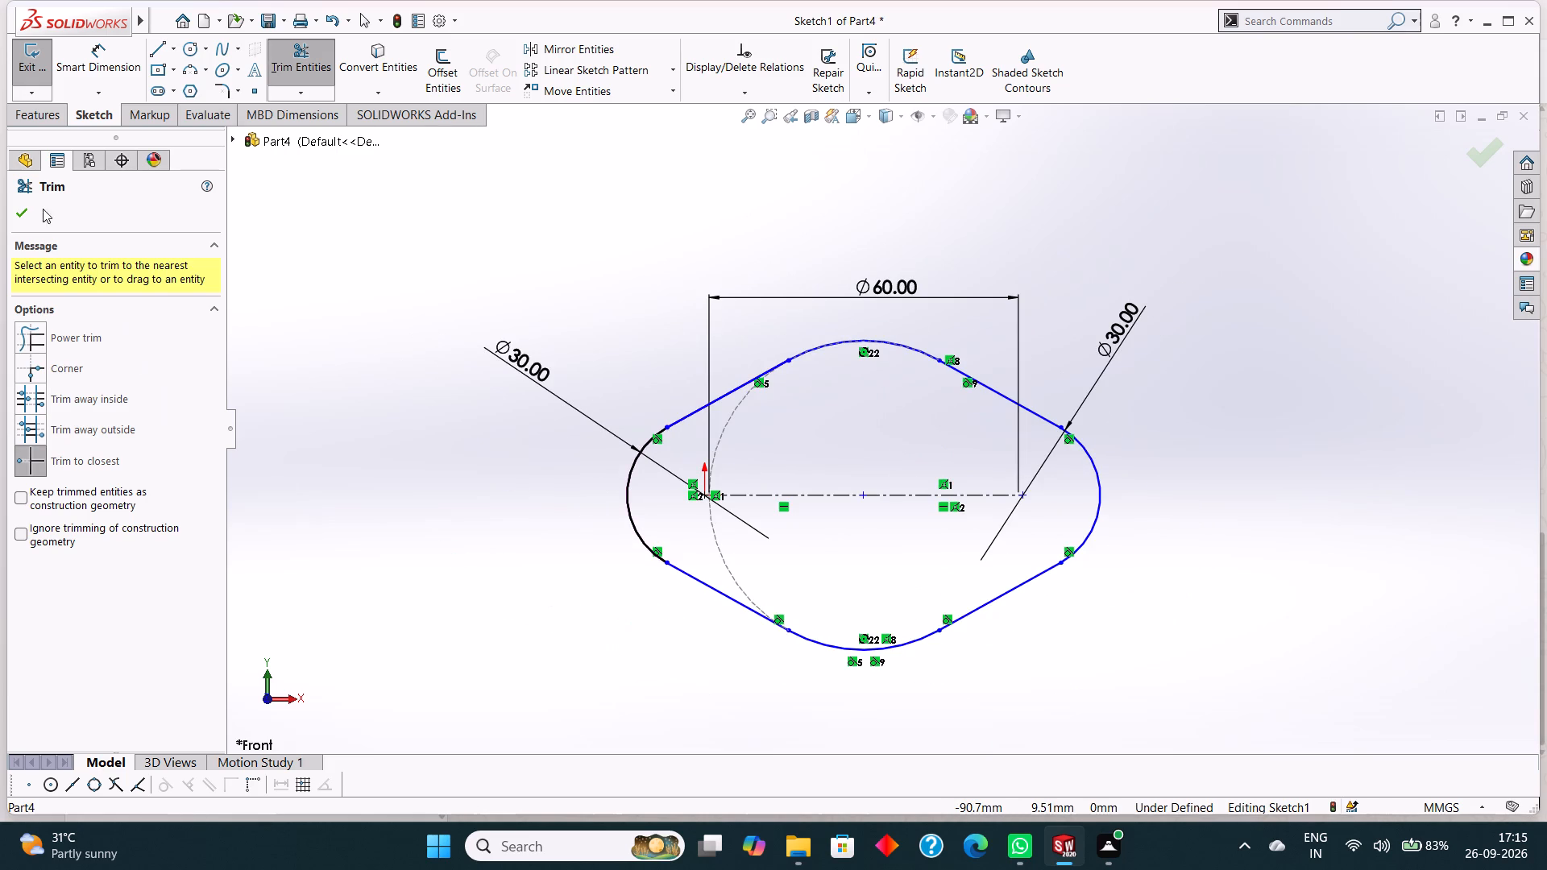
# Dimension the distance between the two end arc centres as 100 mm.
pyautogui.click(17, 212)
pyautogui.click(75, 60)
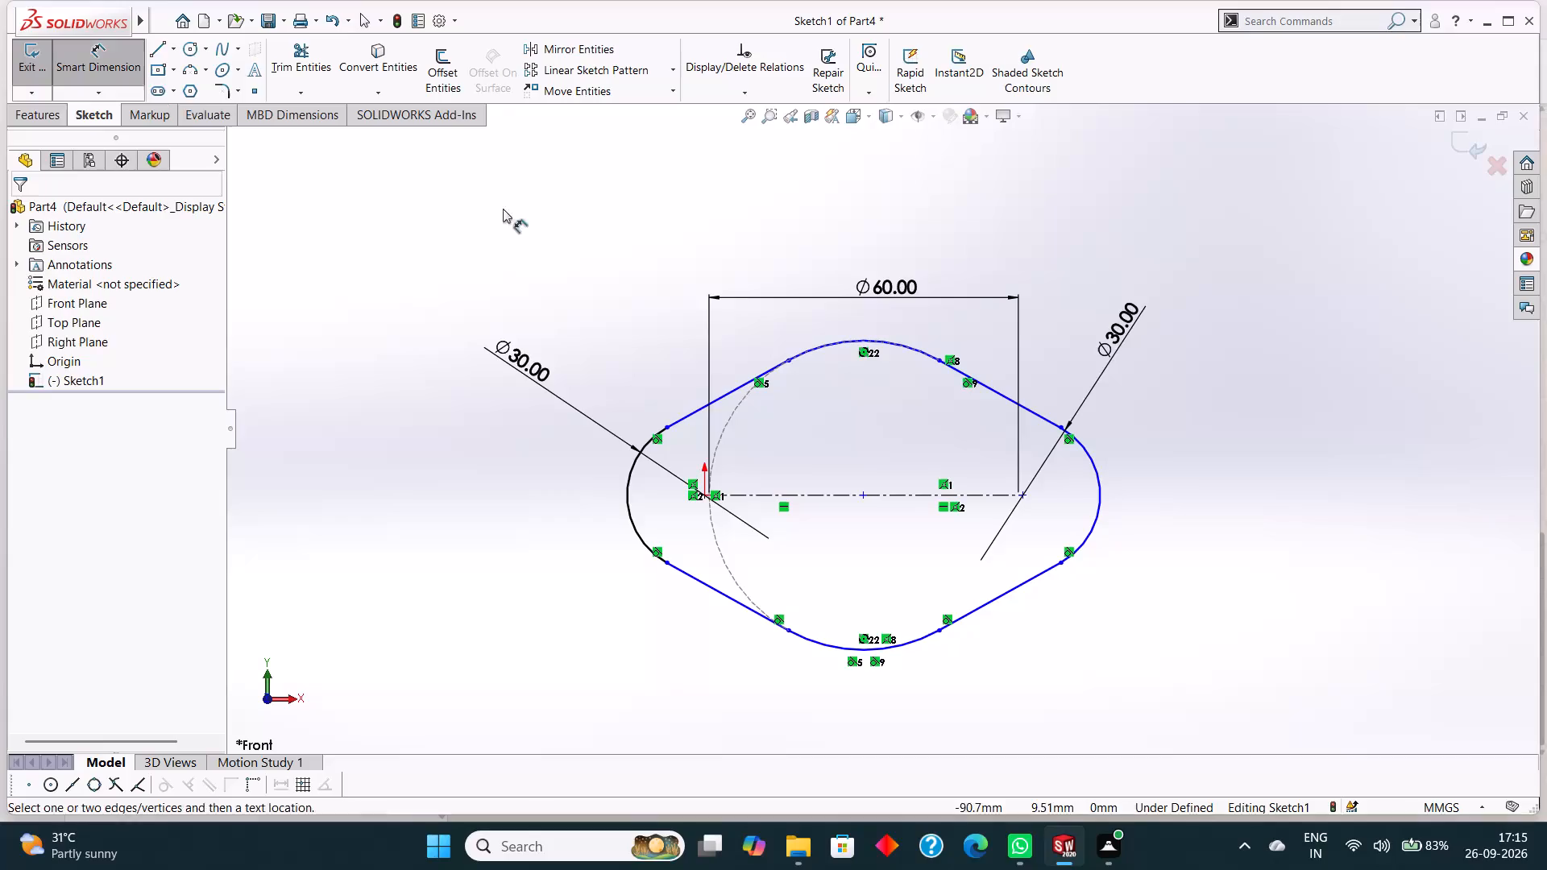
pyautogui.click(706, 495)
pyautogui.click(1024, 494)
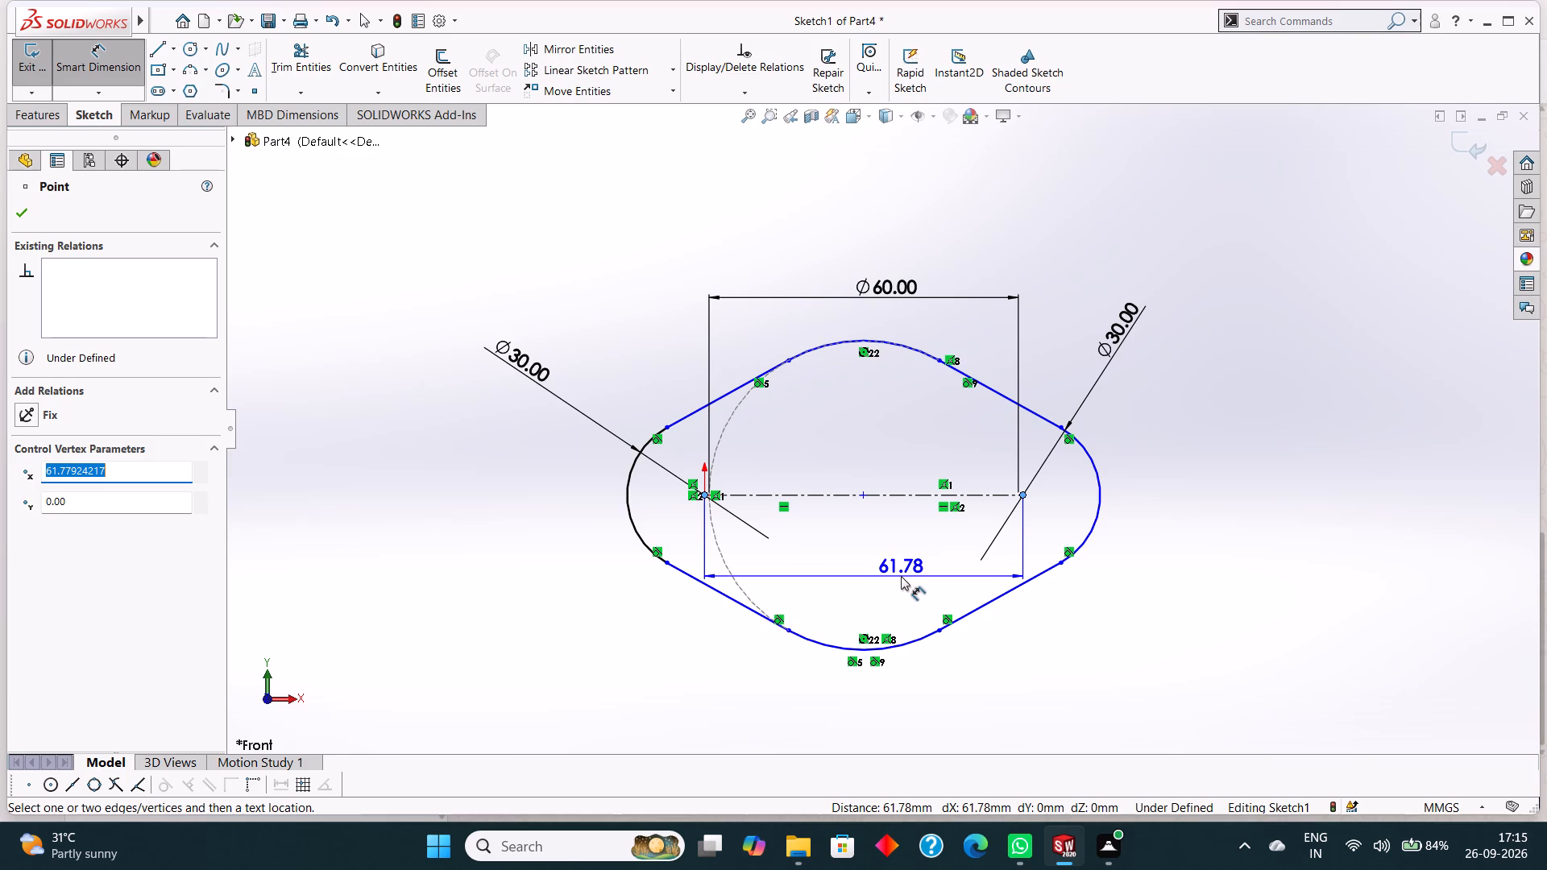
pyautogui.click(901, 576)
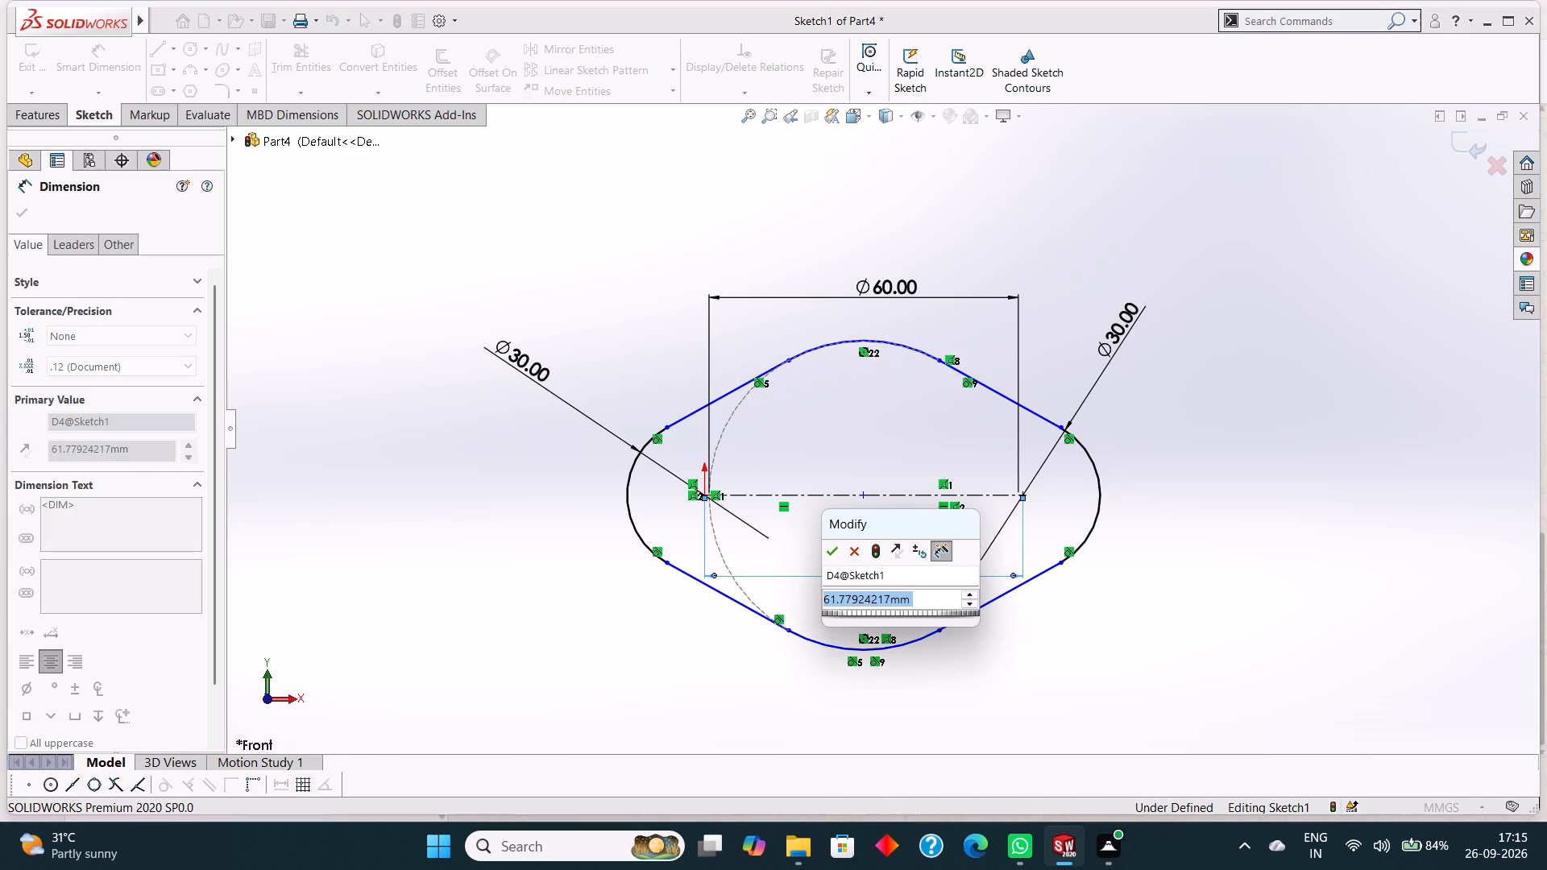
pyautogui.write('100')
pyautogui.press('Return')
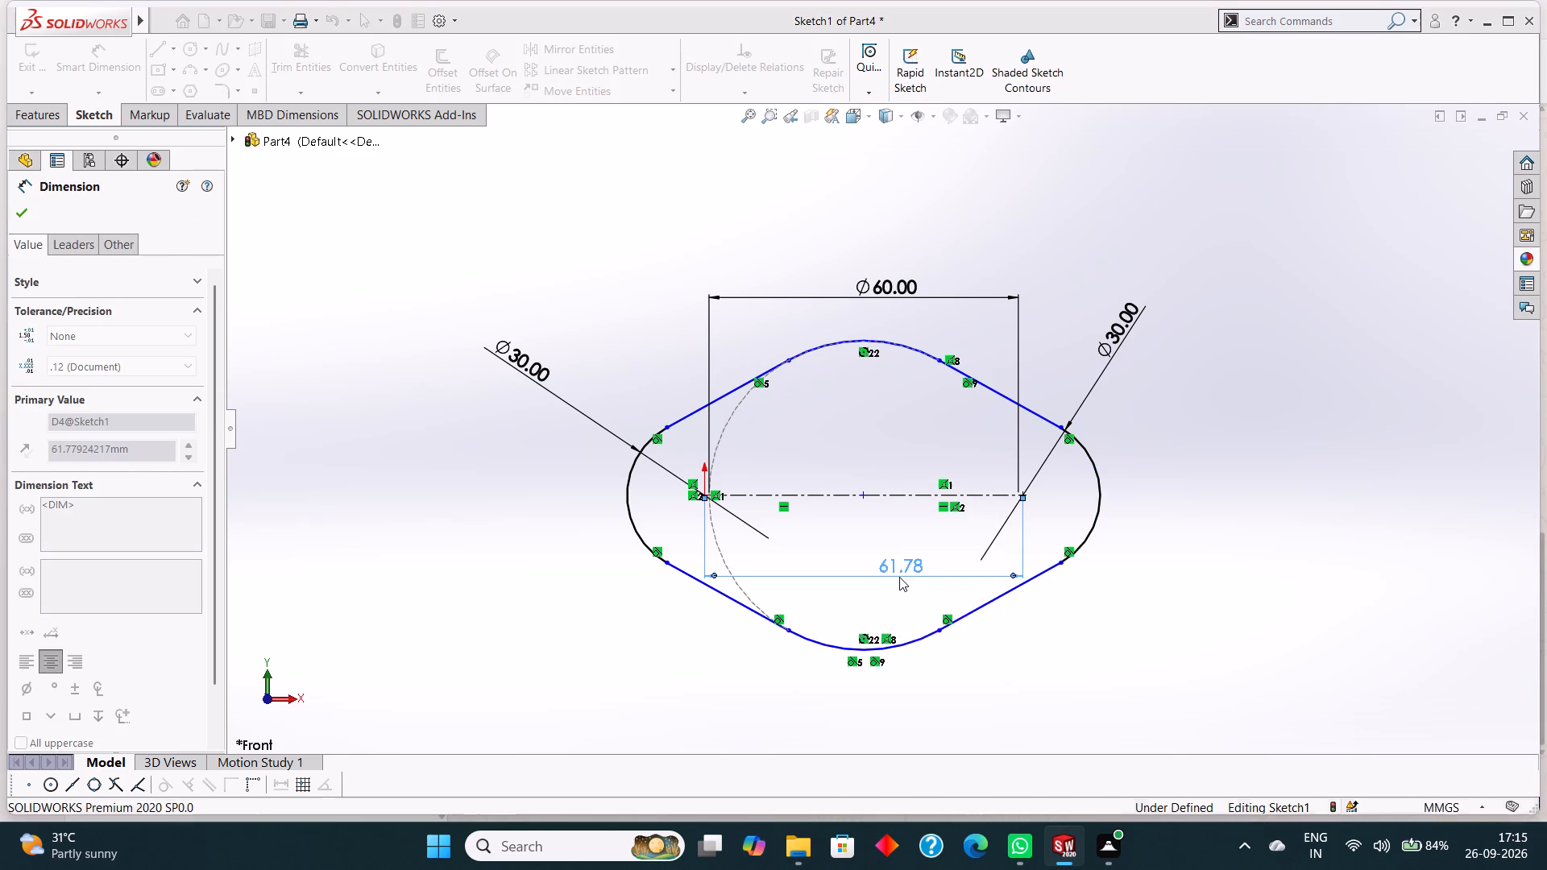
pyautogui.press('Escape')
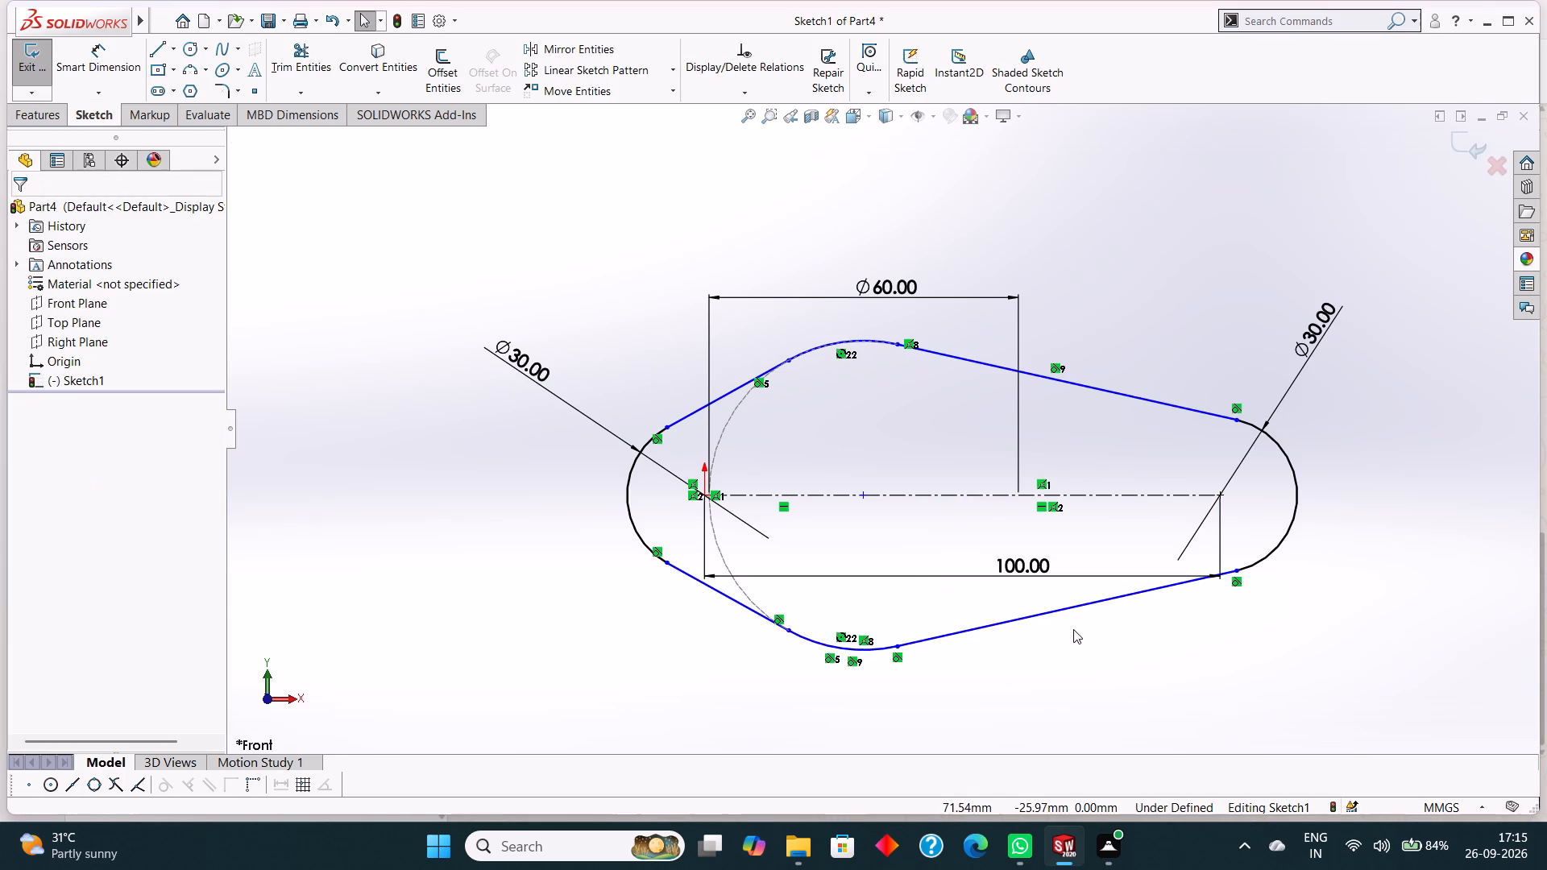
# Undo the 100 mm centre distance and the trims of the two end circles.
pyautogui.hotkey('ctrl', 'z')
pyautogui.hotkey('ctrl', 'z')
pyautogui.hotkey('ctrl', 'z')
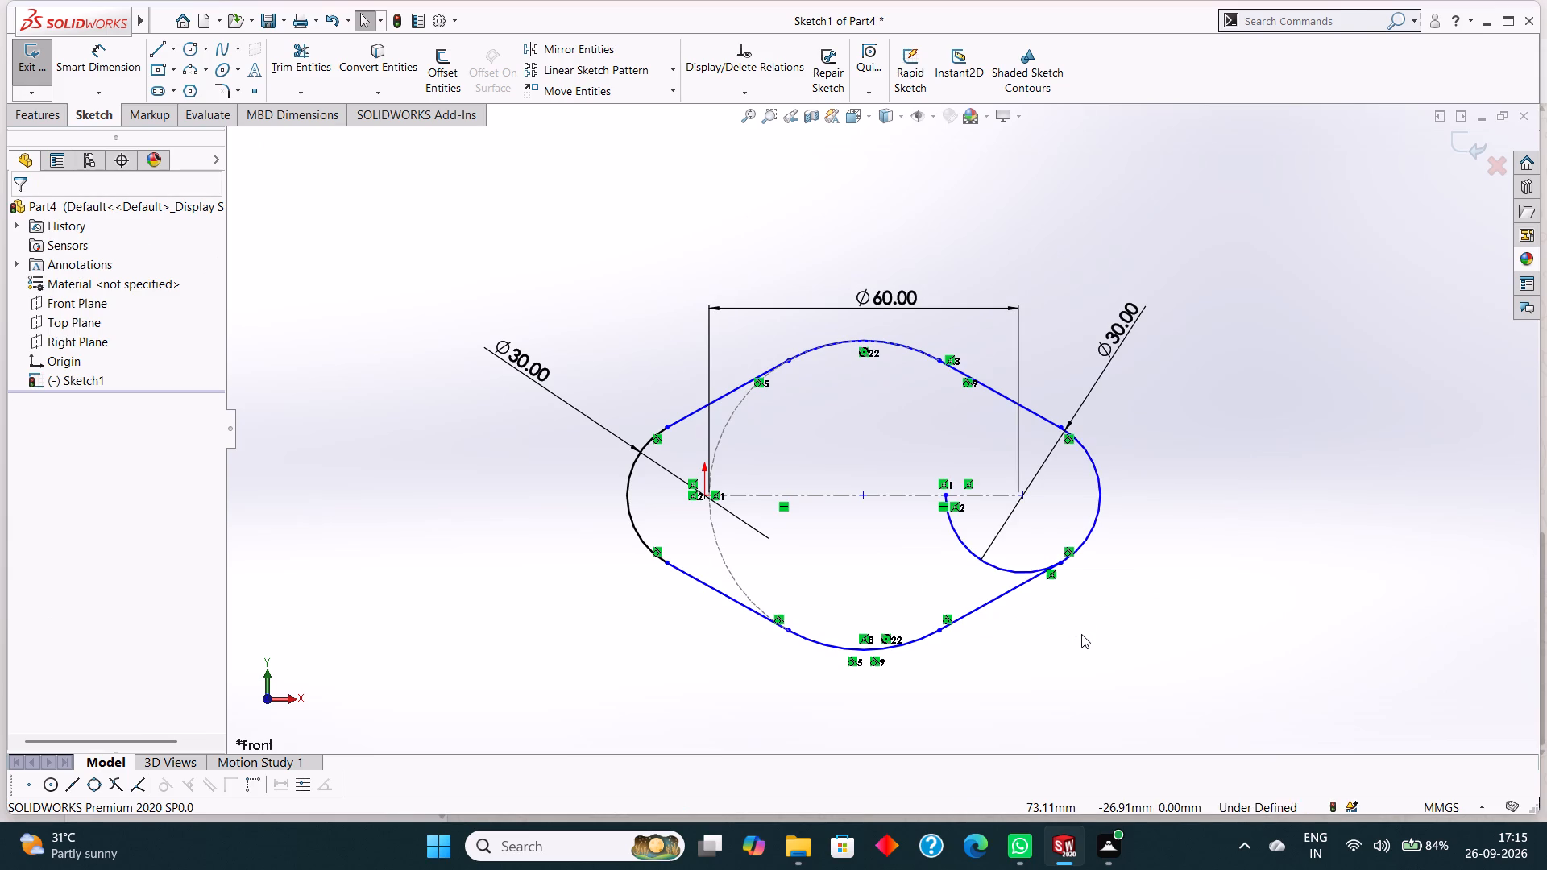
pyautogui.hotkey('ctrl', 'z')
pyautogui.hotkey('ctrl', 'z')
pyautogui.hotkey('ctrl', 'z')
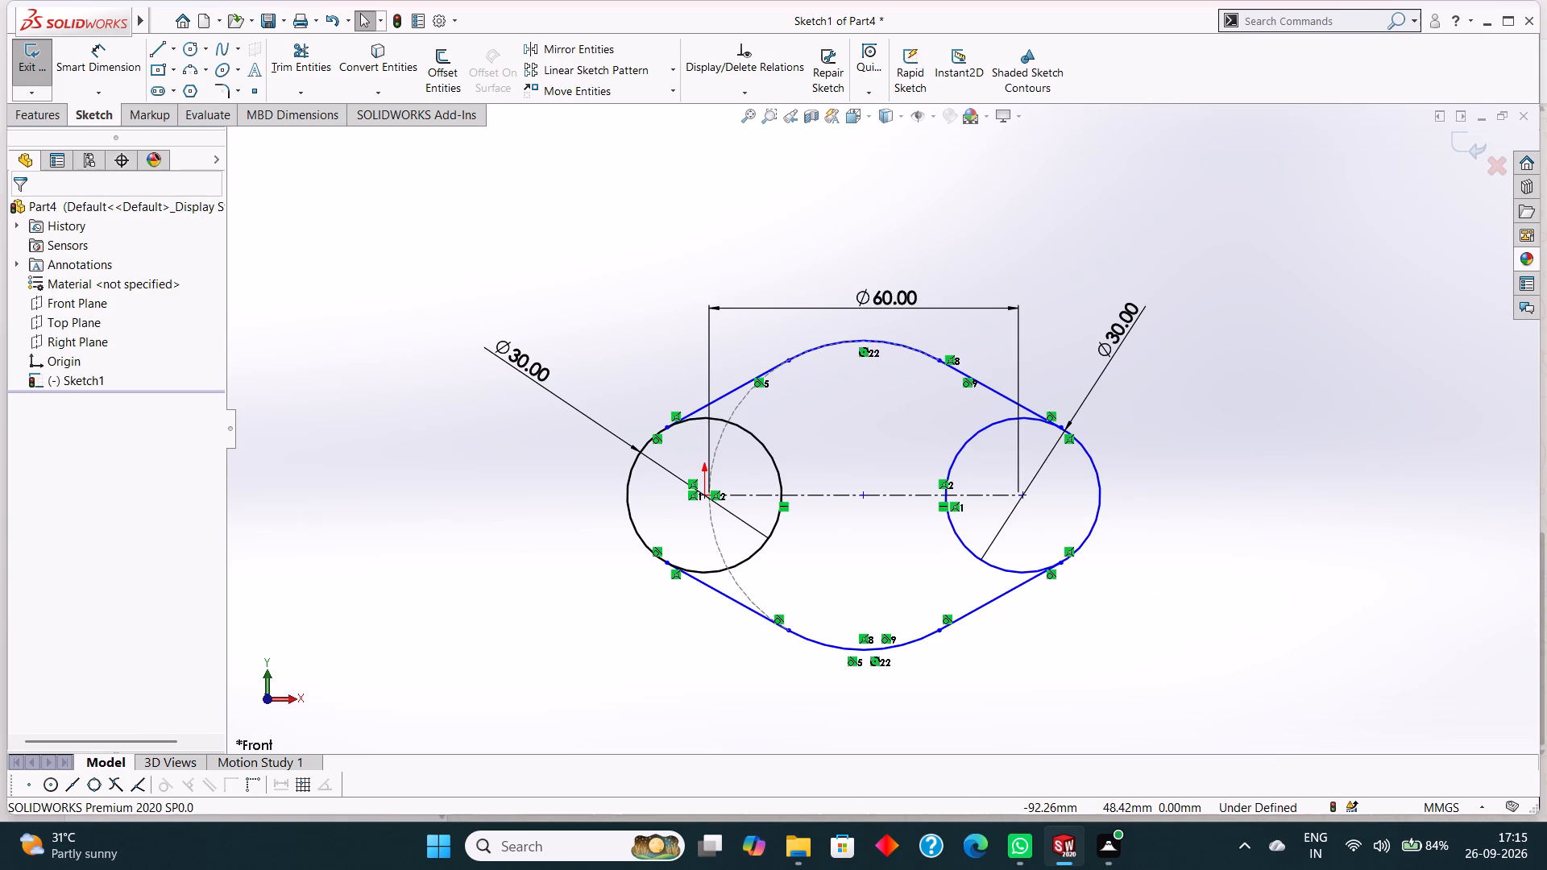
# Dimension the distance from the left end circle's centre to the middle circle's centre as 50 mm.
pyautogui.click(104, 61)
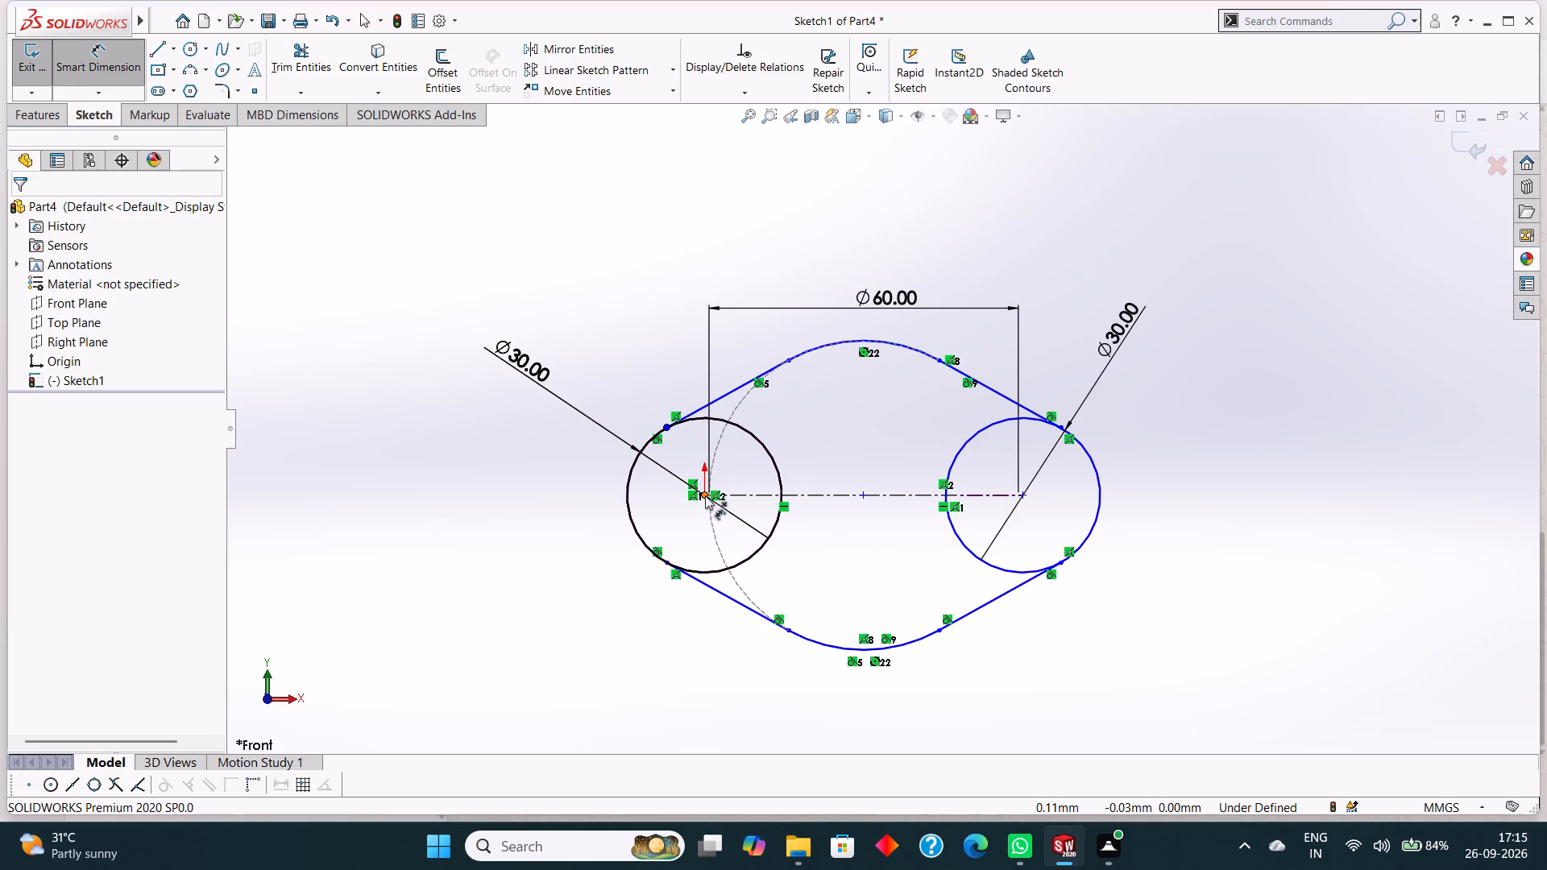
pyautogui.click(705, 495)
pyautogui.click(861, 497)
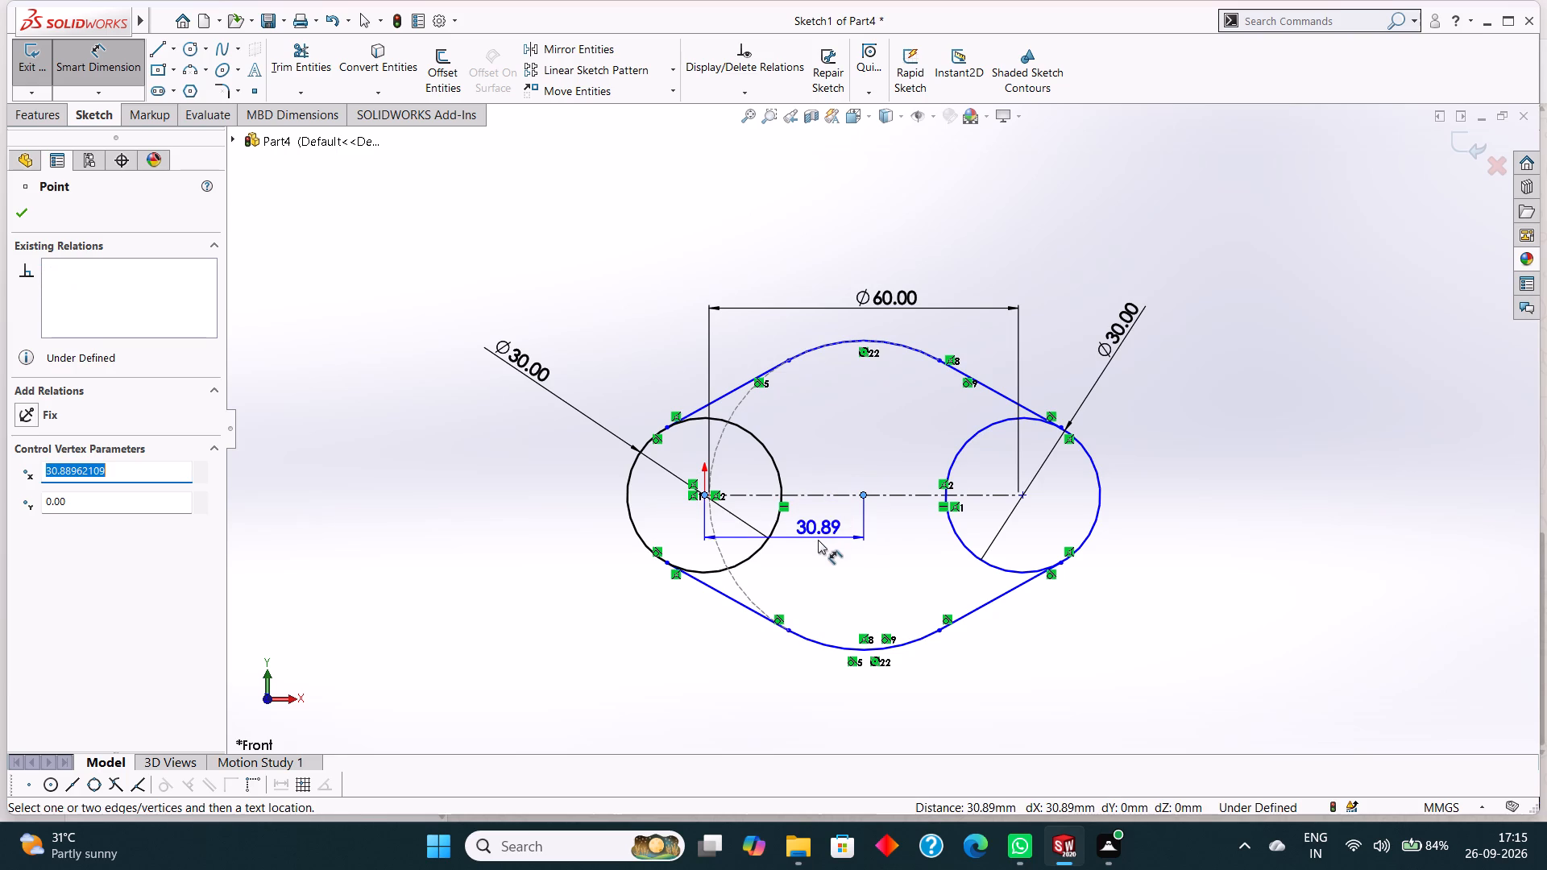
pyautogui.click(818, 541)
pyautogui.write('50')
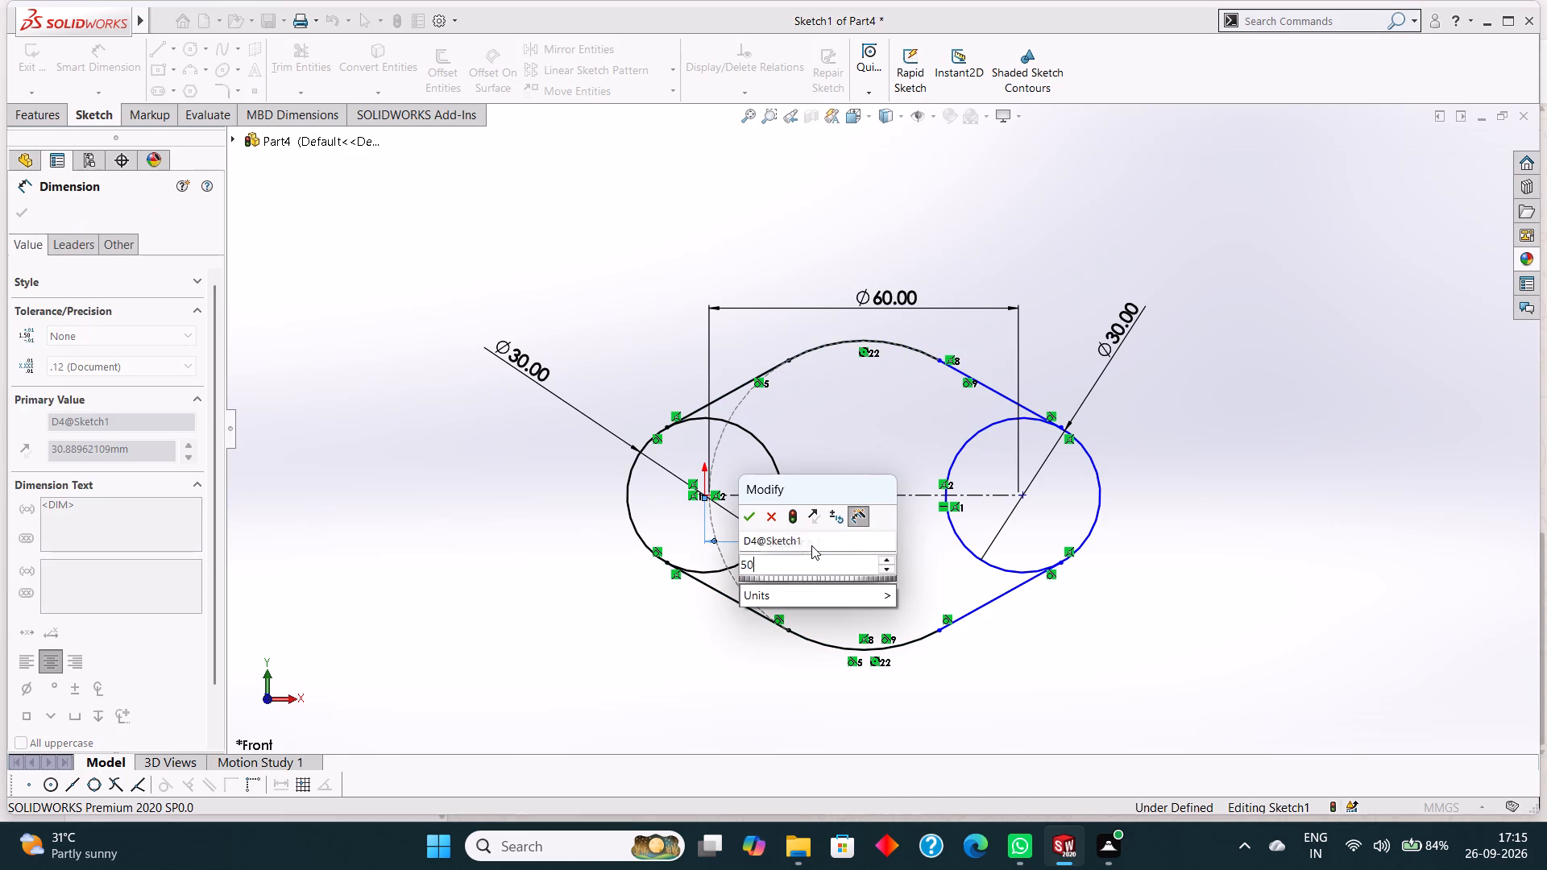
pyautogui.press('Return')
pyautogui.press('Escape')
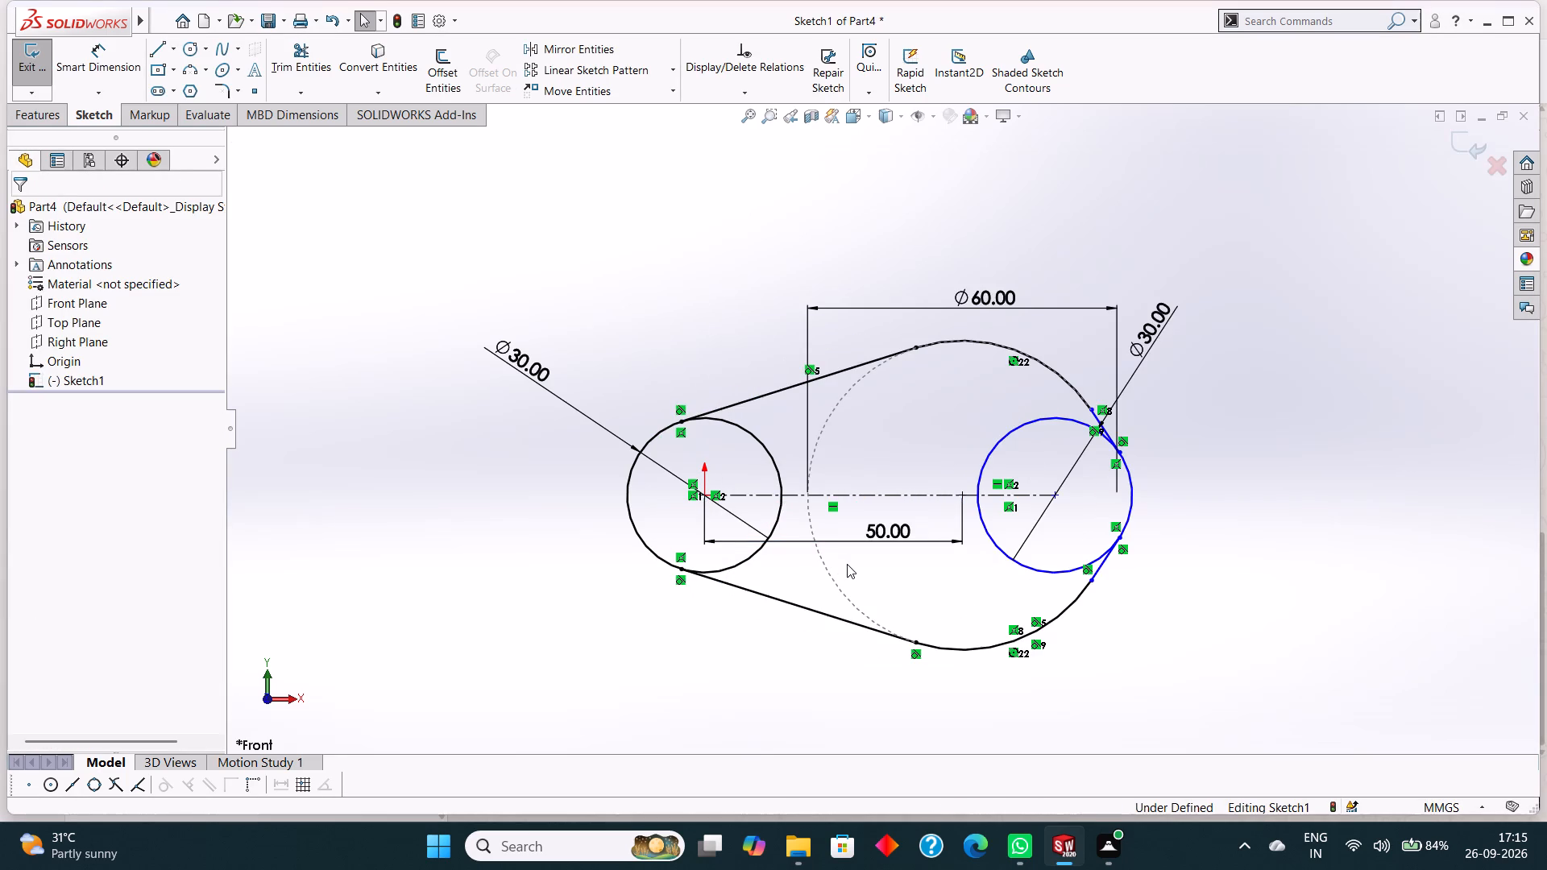
# Undo the 50 mm centre distance, the middle circle's trims and 60 mm diameter dimension, and all four tangent lines.
pyautogui.hotkey('ctrl', 'z')
pyautogui.hotkey('ctrl', 'z')
pyautogui.hotkey('ctrl', 'z')
pyautogui.hotkey('ctrl', 'z')
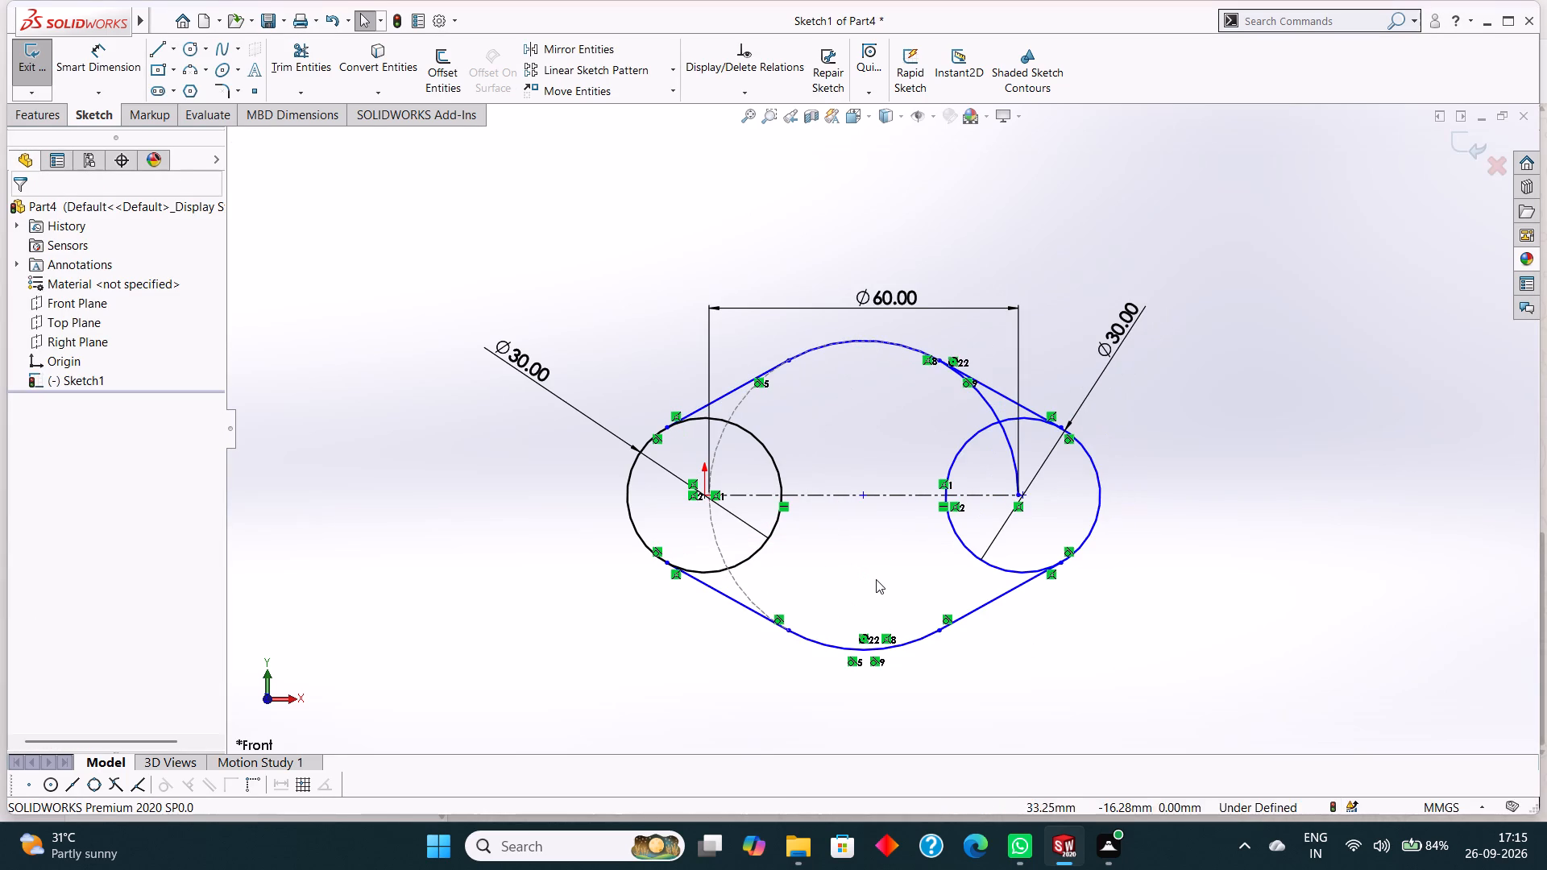
pyautogui.hotkey('ctrl', 'z')
pyautogui.hotkey('ctrl', 'z')
pyautogui.hotkey('ctrl', 'z')
pyautogui.hotkey('ctrl', 'z')
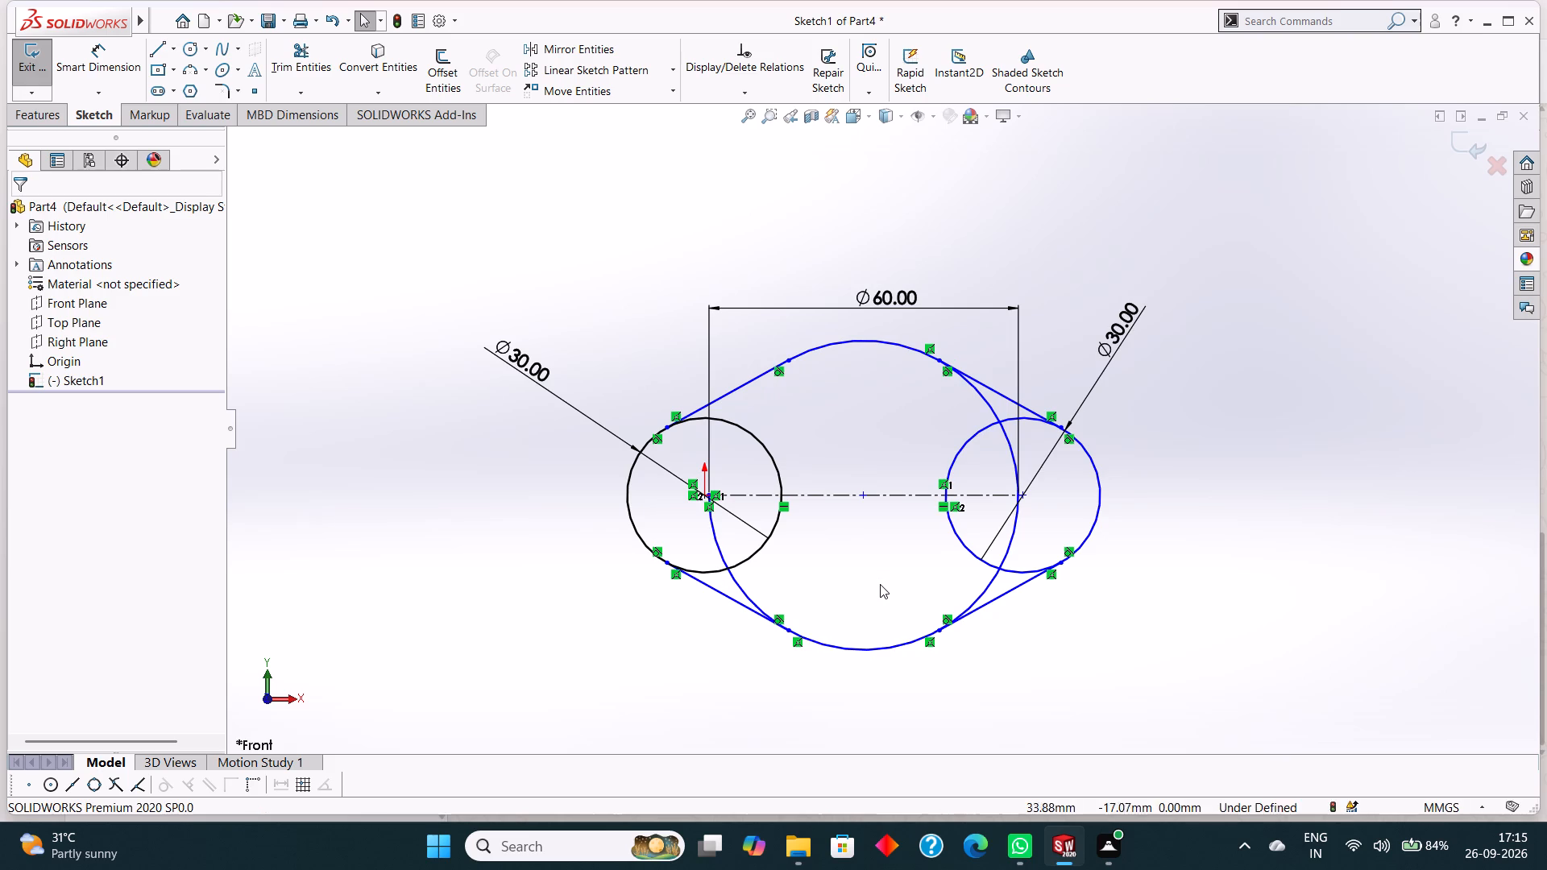
pyautogui.hotkey('ctrl', 'z')
pyautogui.hotkey('ctrl', 'z')
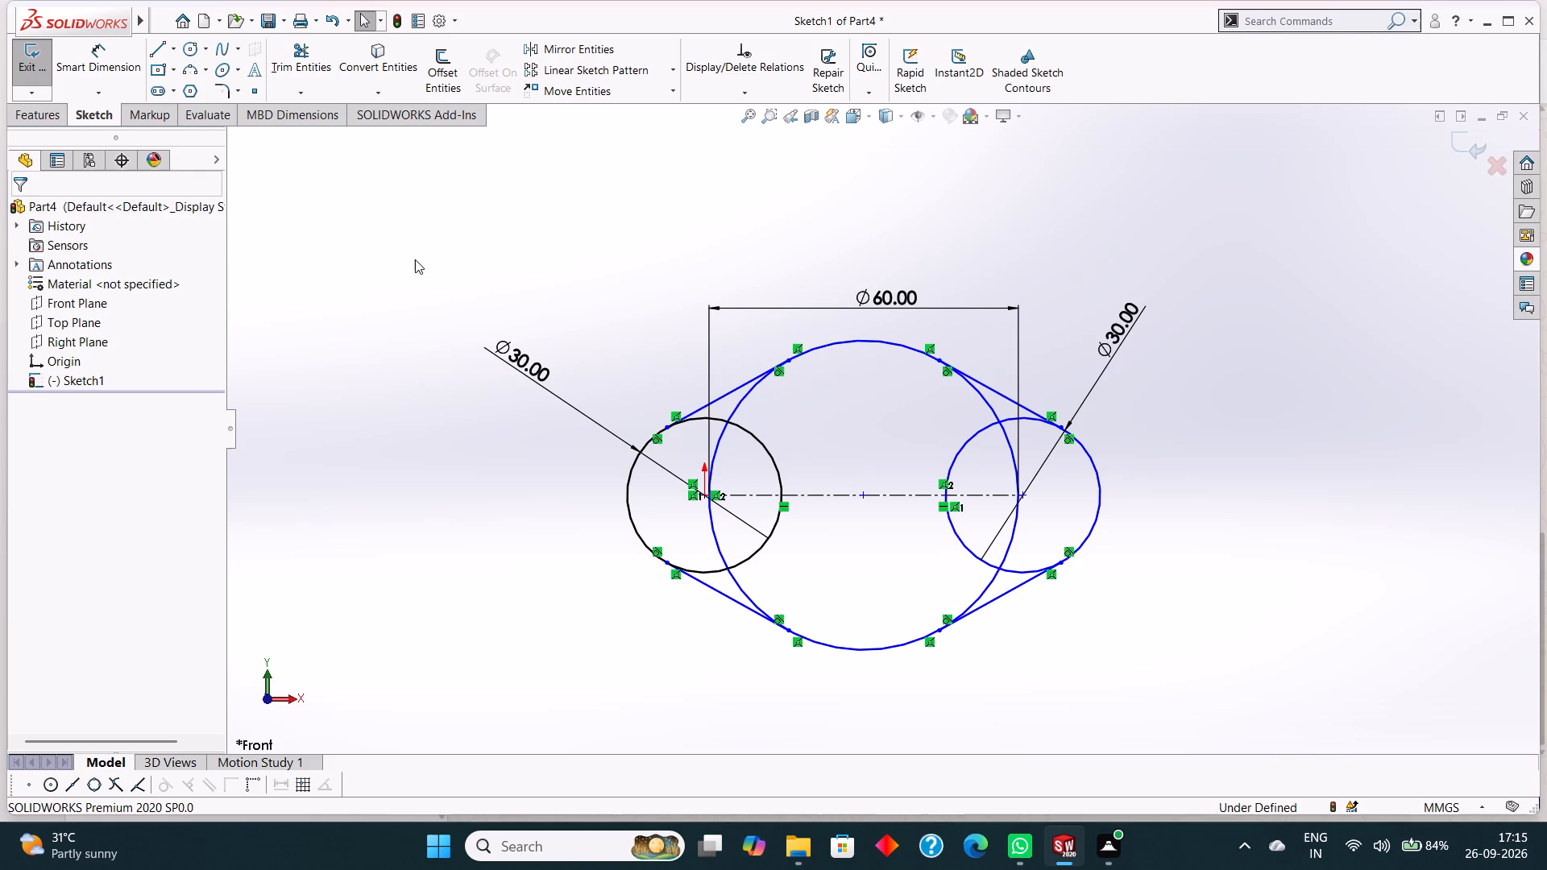
pyautogui.hotkey('ctrl', 'z')
pyautogui.hotkey('ctrl', 'z')
pyautogui.hotkey('ctrl', 'z')
pyautogui.hotkey('ctrl', 'z')
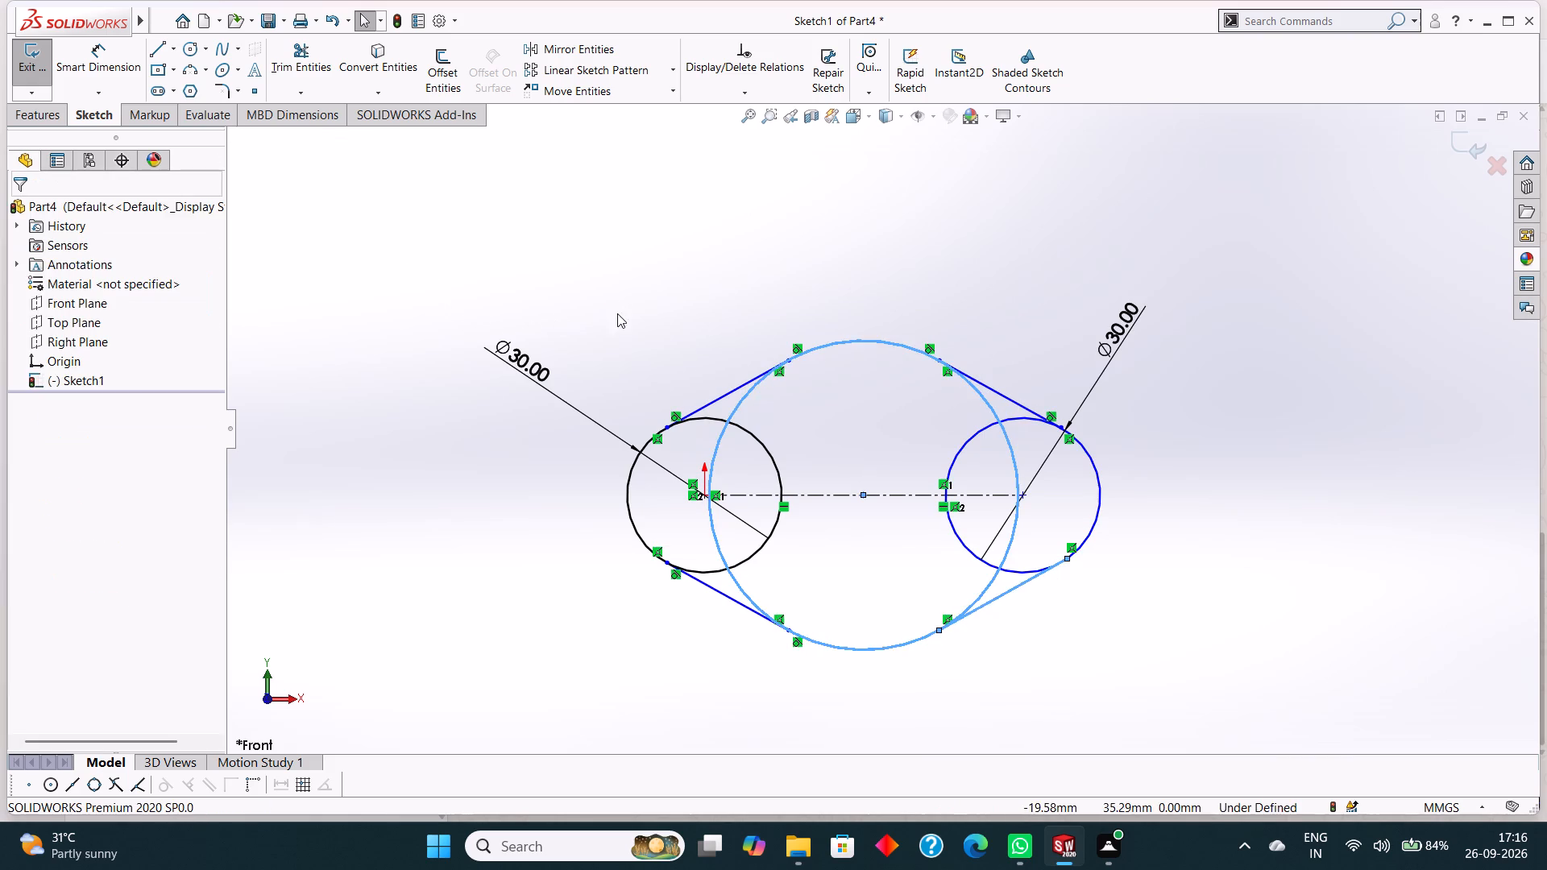
pyautogui.hotkey('ctrl', 'z')
pyautogui.hotkey('ctrl', 'z')
pyautogui.hotkey('ctrl', 'z')
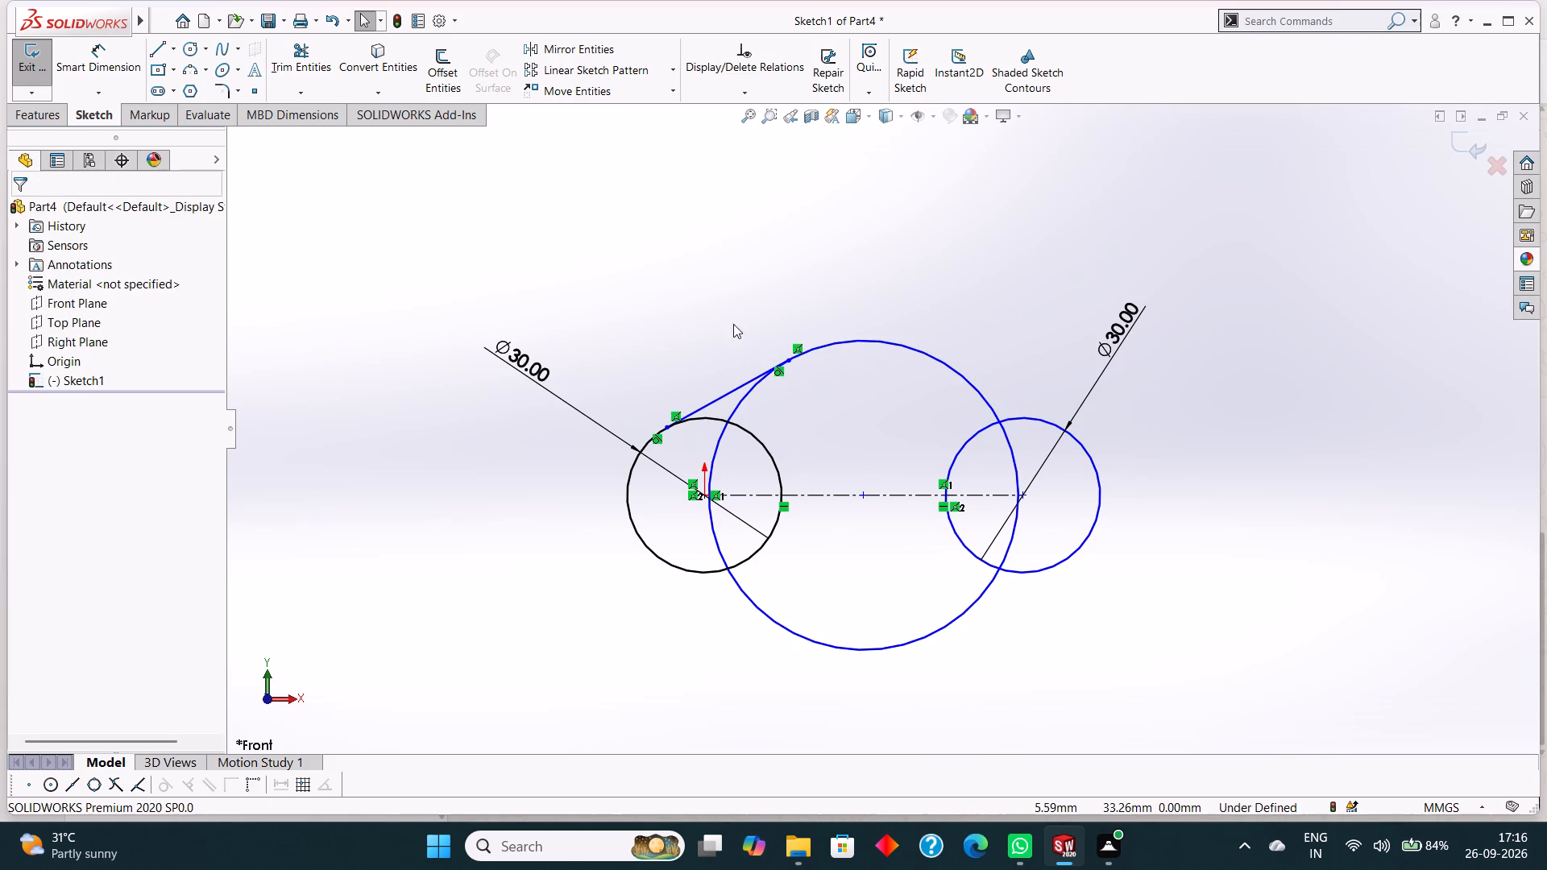
pyautogui.hotkey('ctrl', 'z')
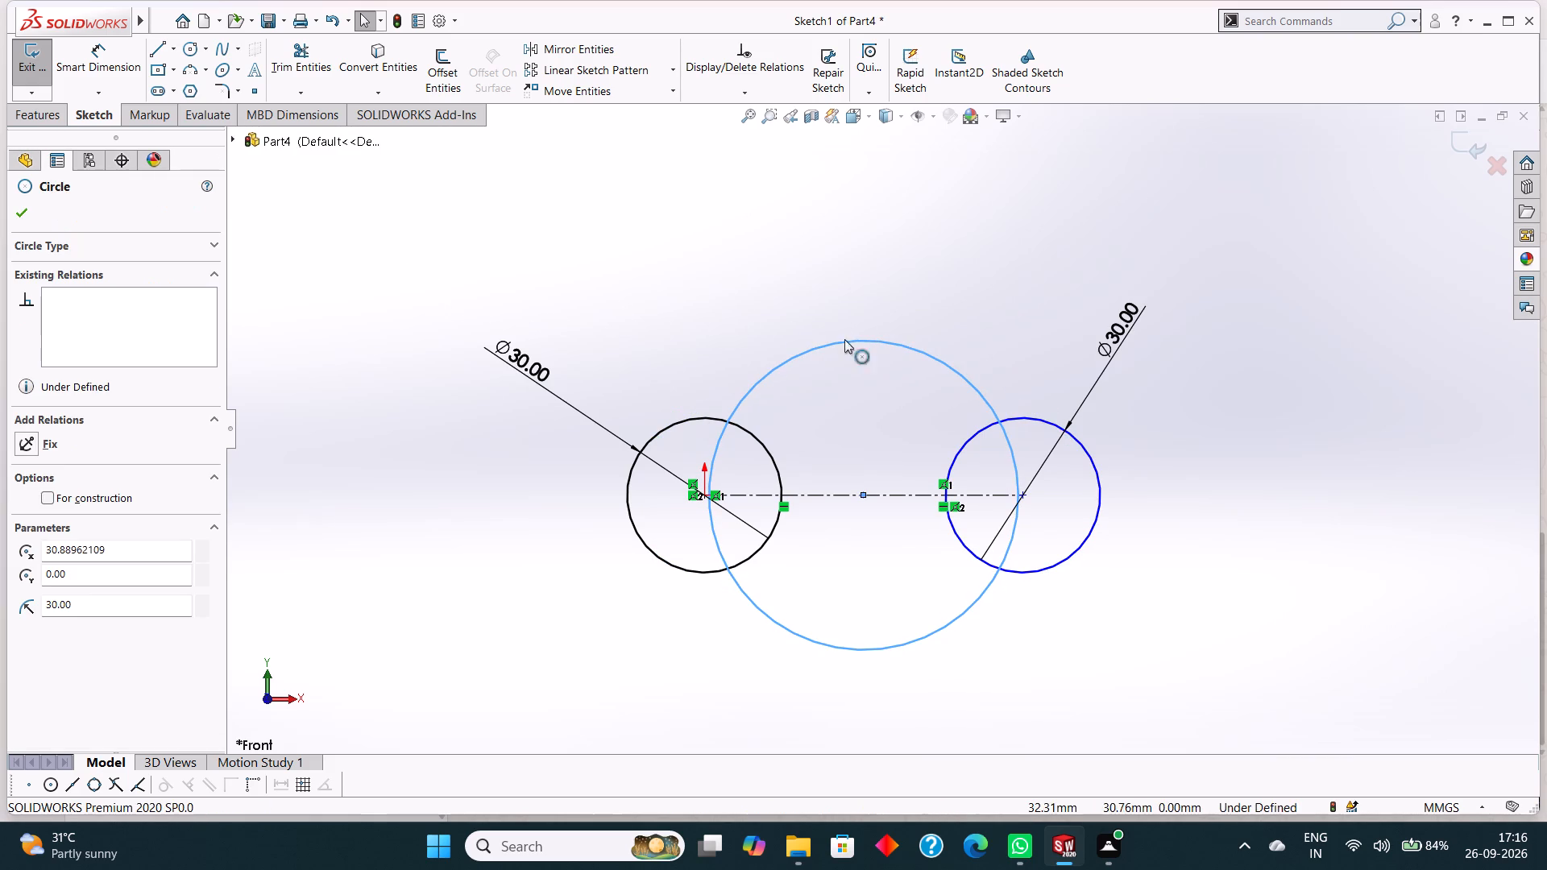
# Dimension the distance from the left end circle's centre to the middle circle's centre as 50 mm.
pyautogui.click(88, 64)
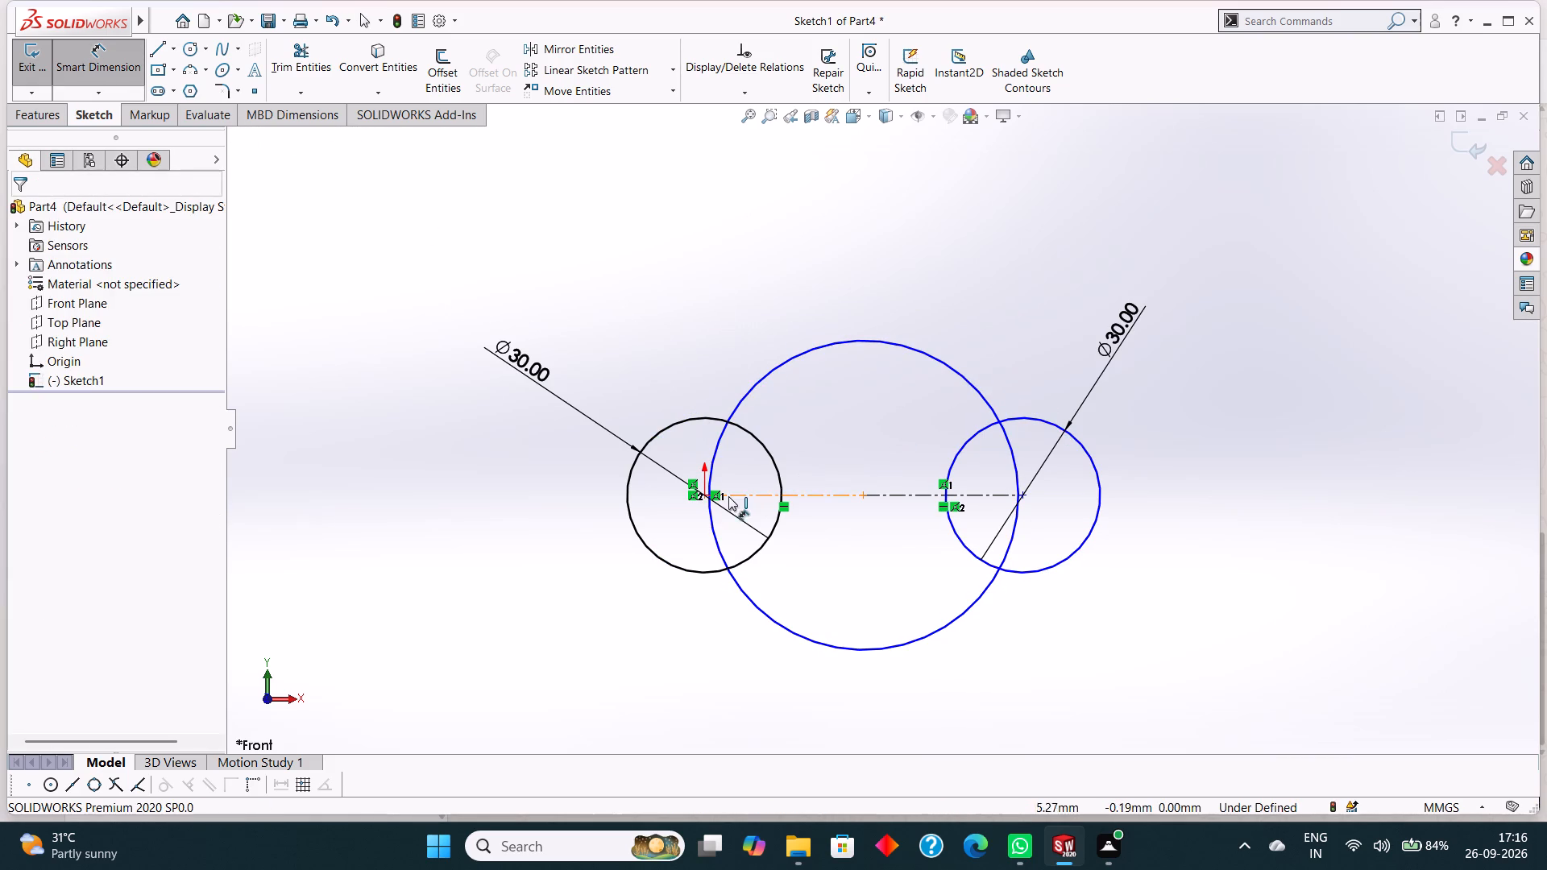
pyautogui.click(705, 499)
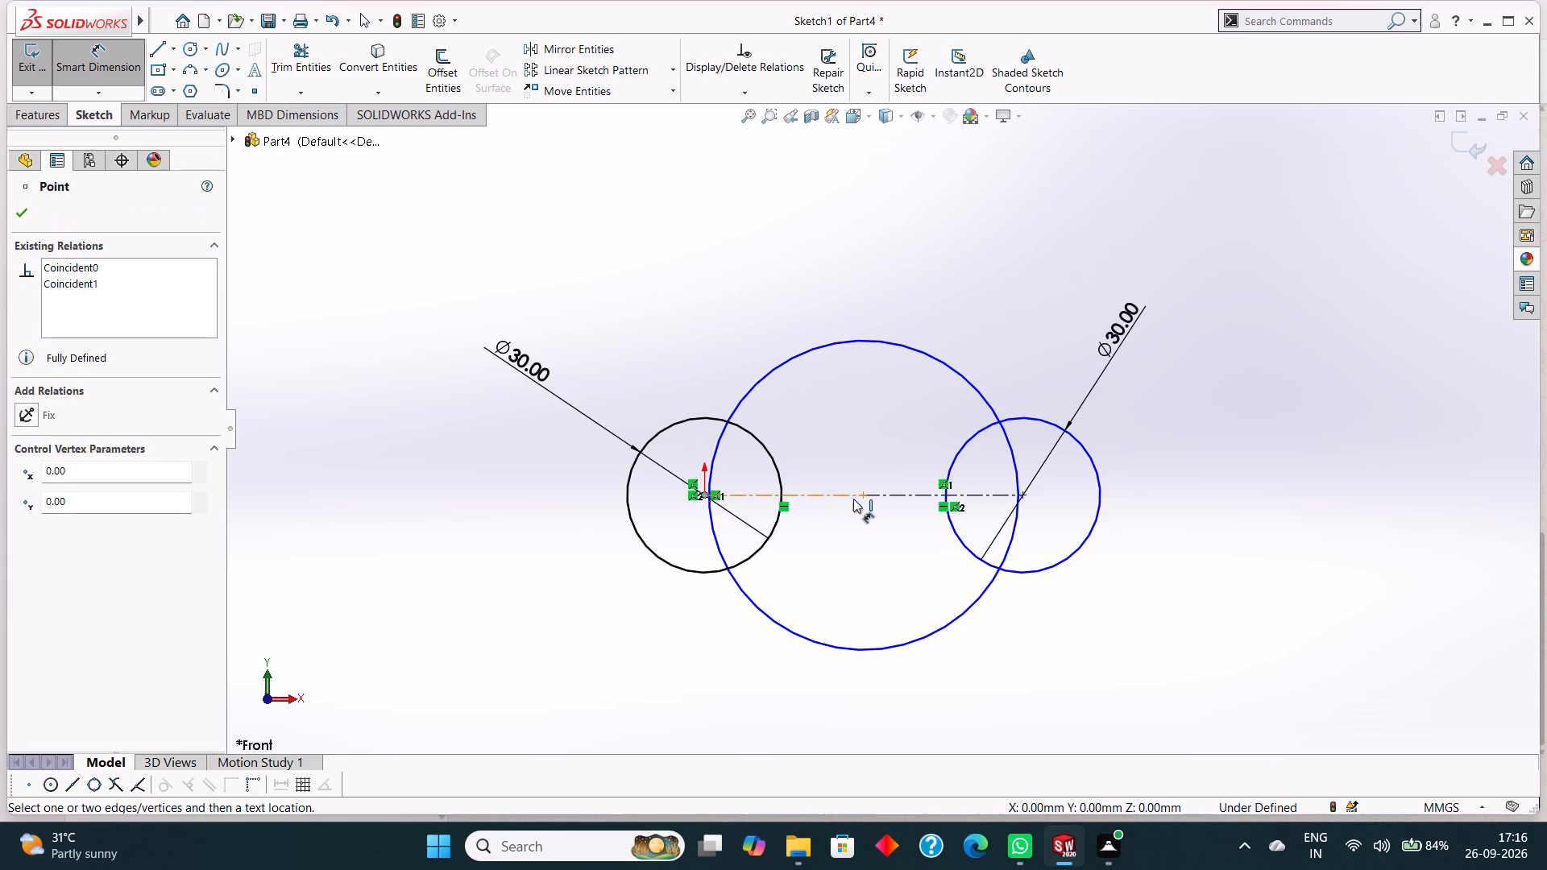
pyautogui.click(859, 496)
pyautogui.click(812, 558)
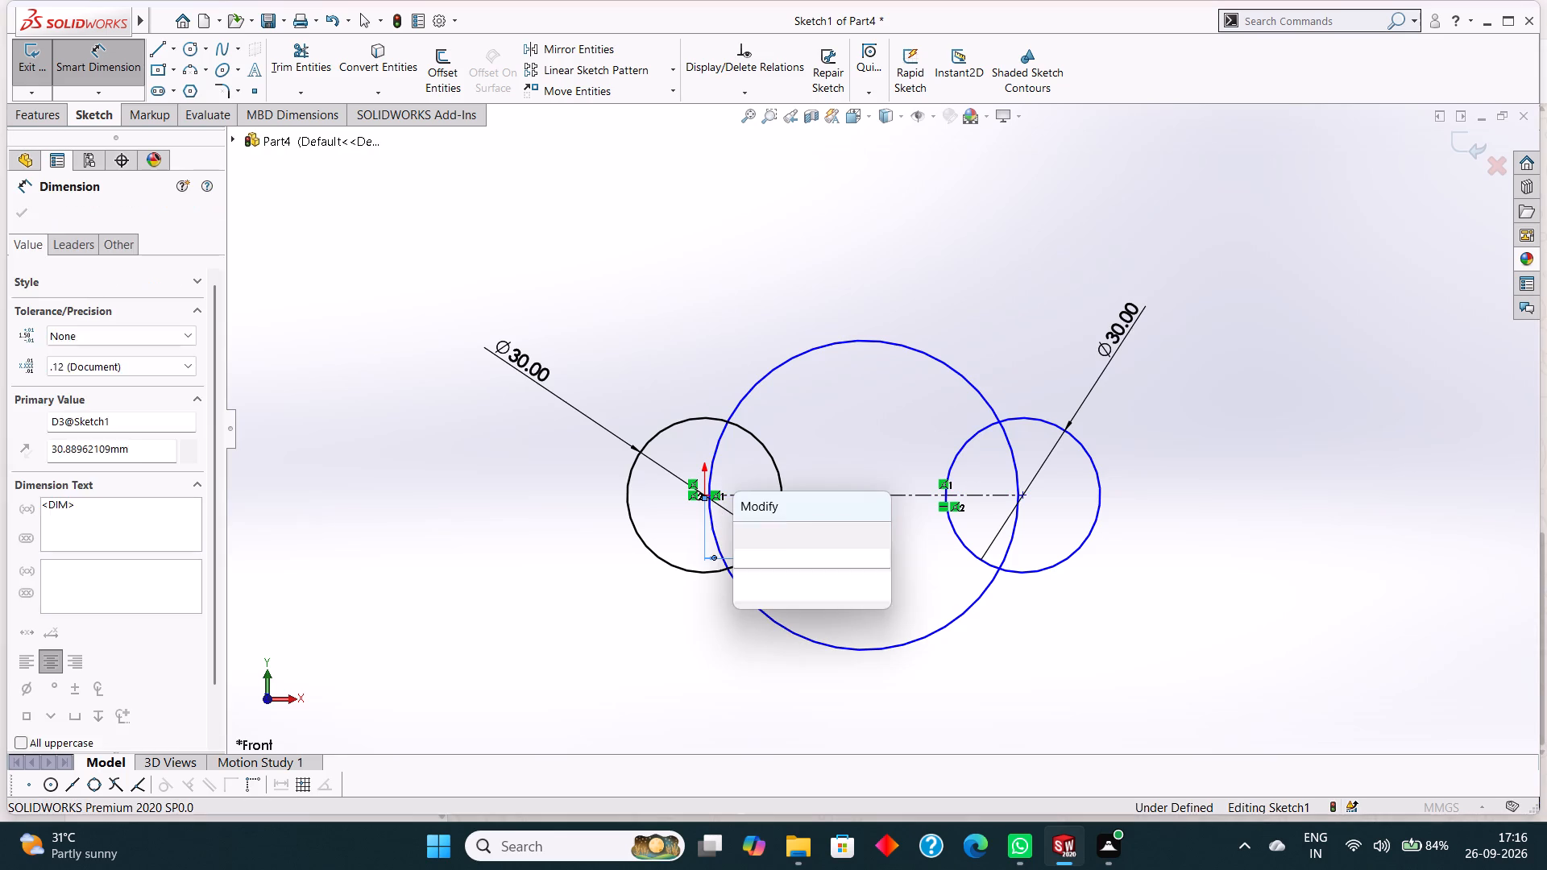
pyautogui.write('50')
pyautogui.press('Return')
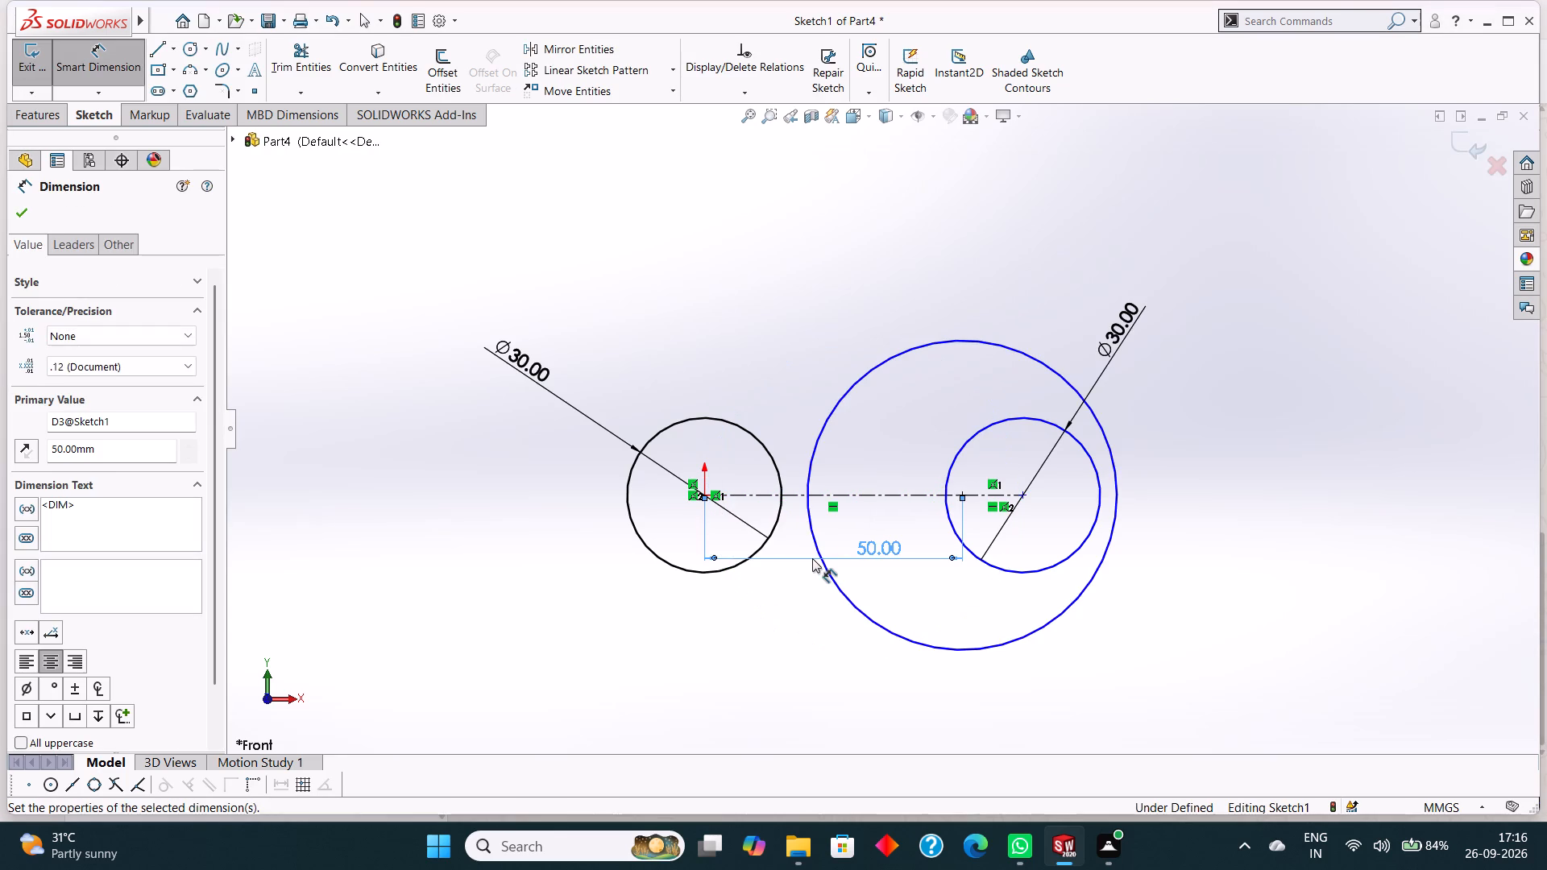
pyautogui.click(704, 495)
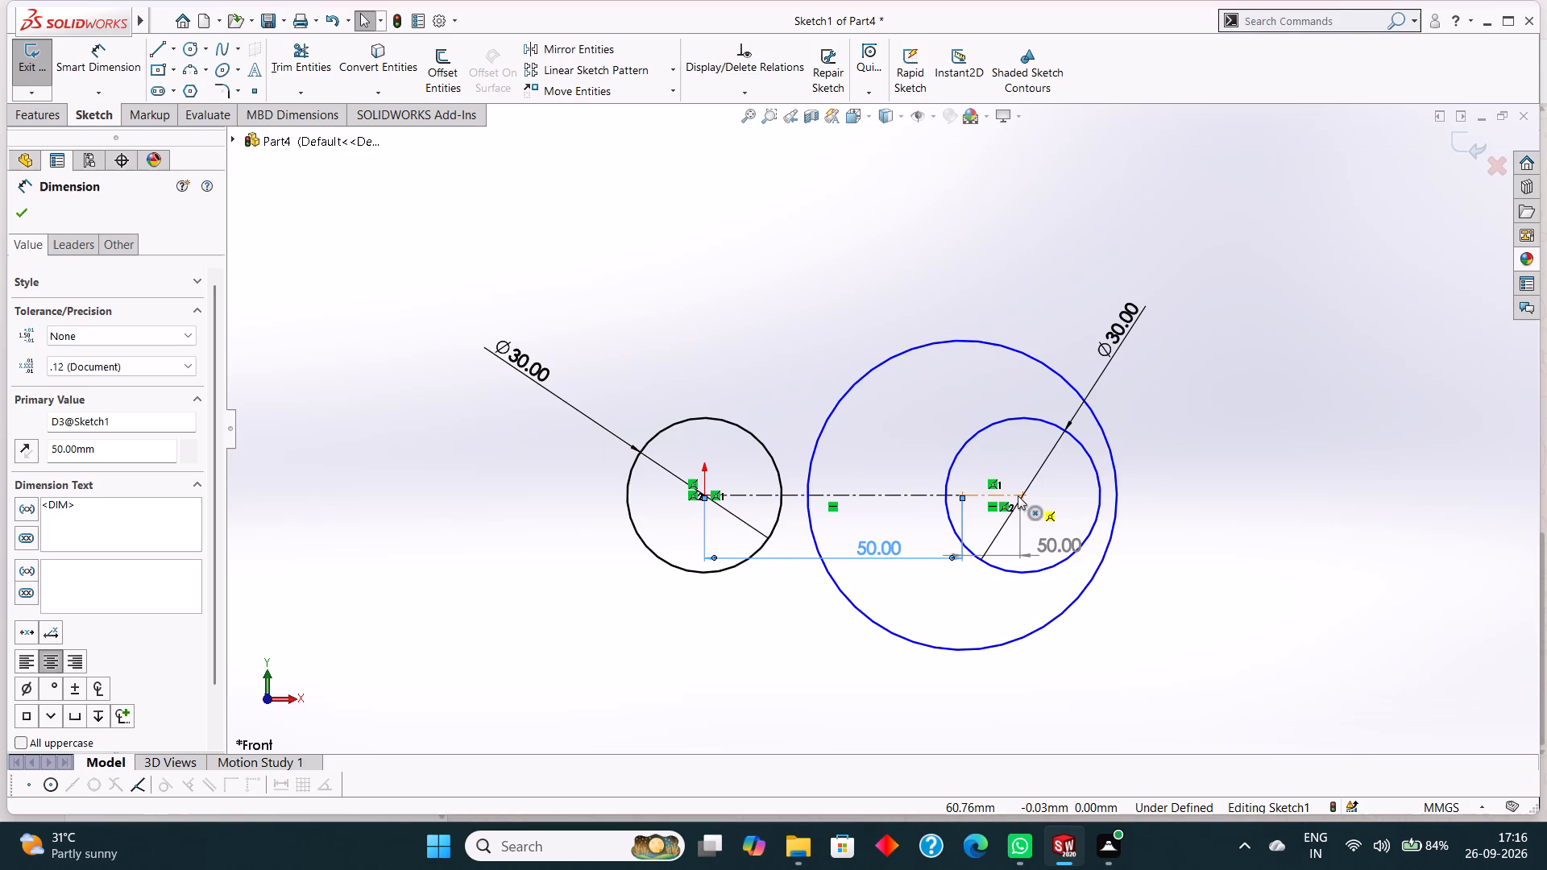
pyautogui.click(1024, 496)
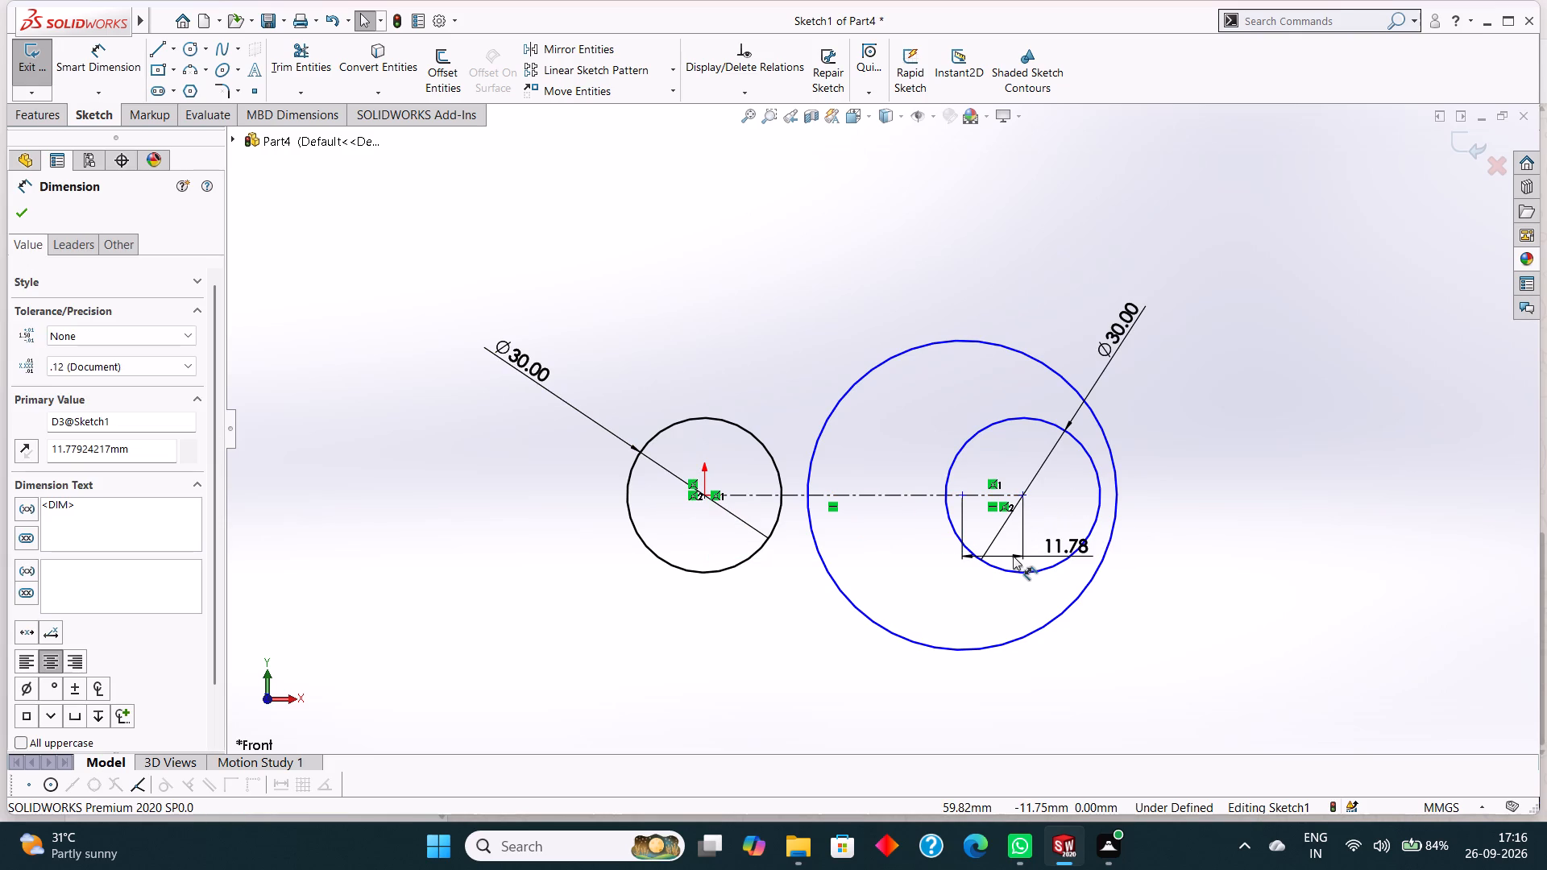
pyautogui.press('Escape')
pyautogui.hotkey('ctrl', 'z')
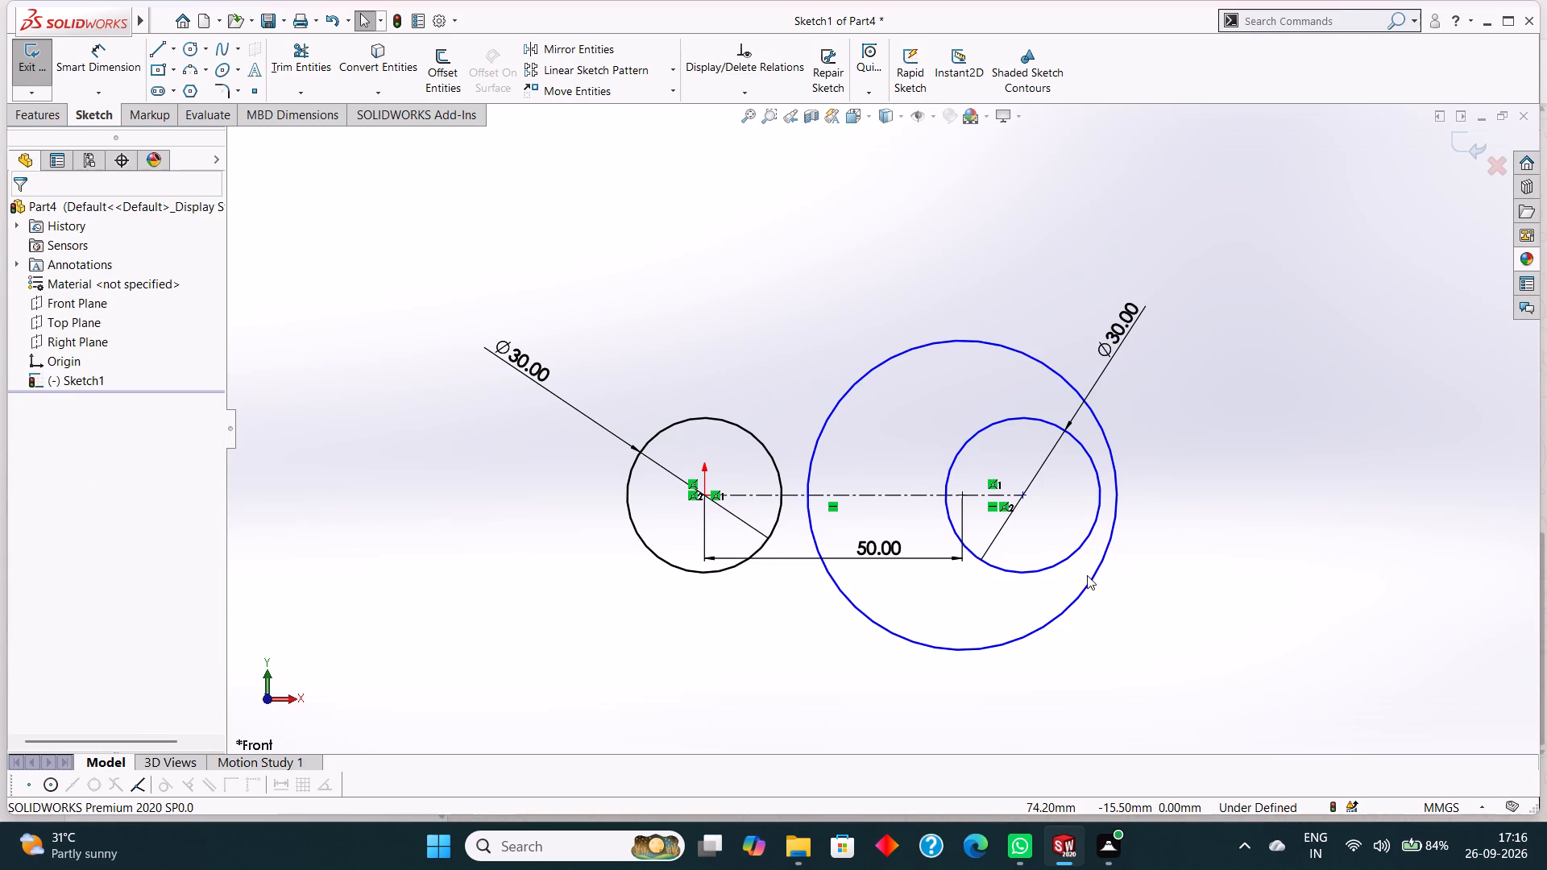
# Dimension the distance between the centres of the two 30 mm end circles as 100 mm, placed below the circles.
pyautogui.click(90, 60)
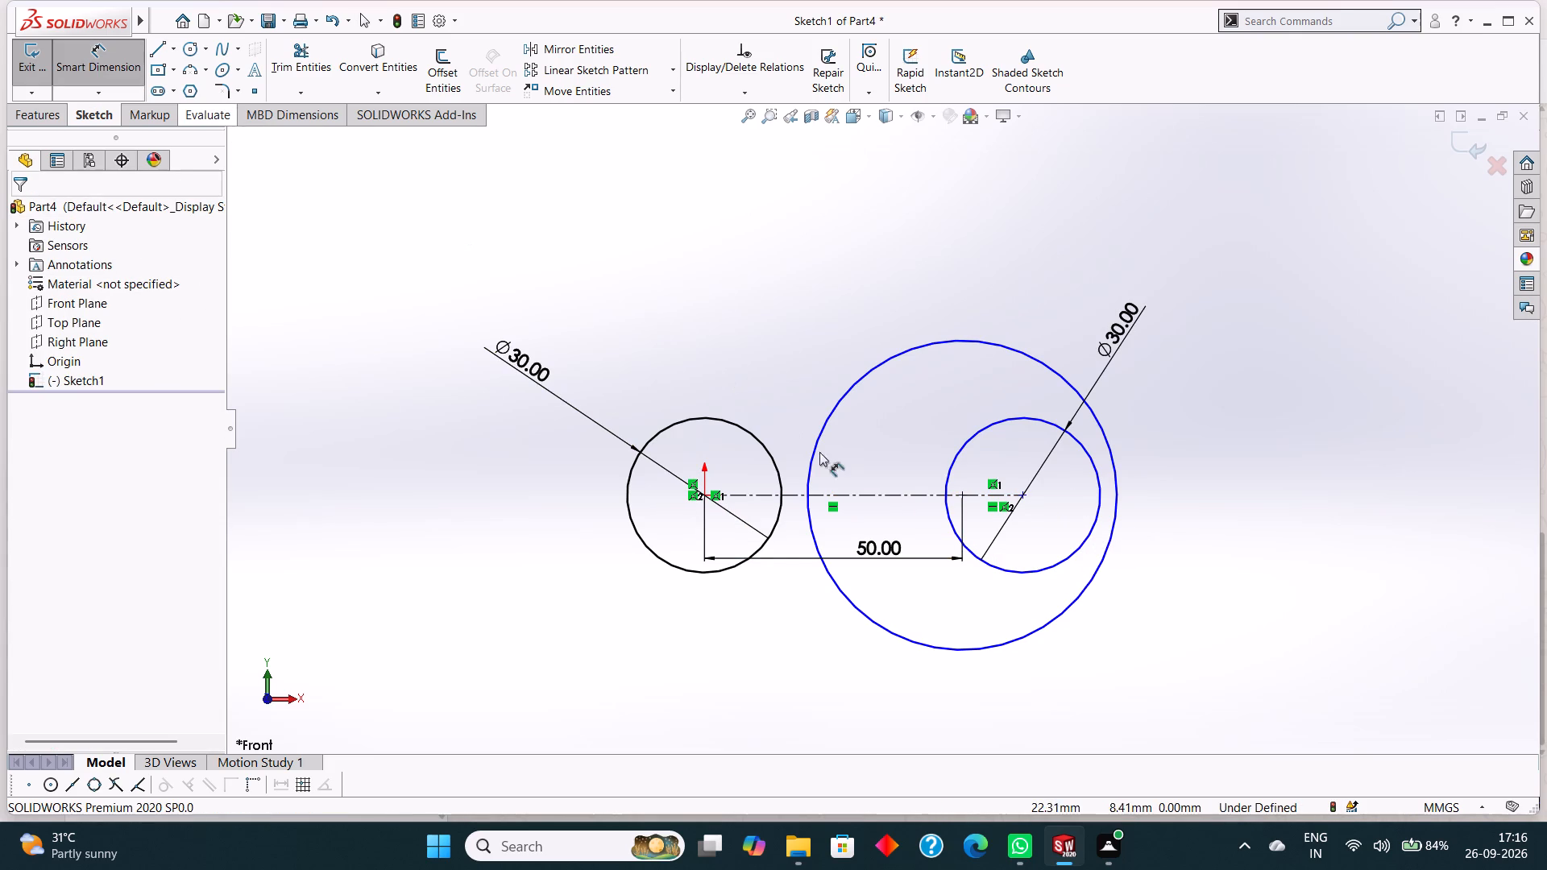
pyautogui.click(711, 491)
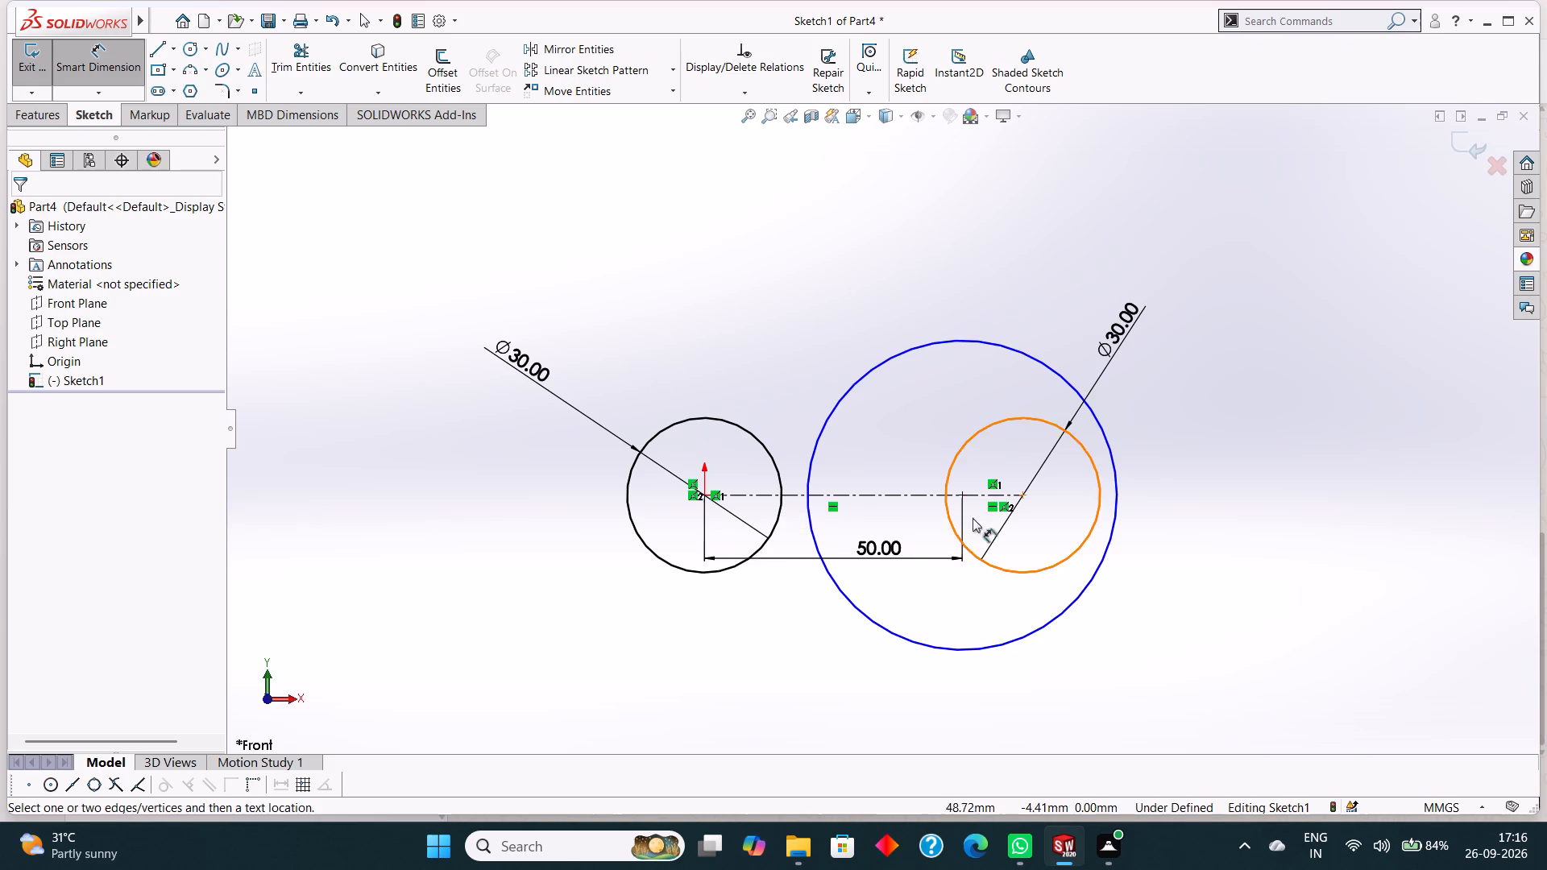
pyautogui.click(1022, 499)
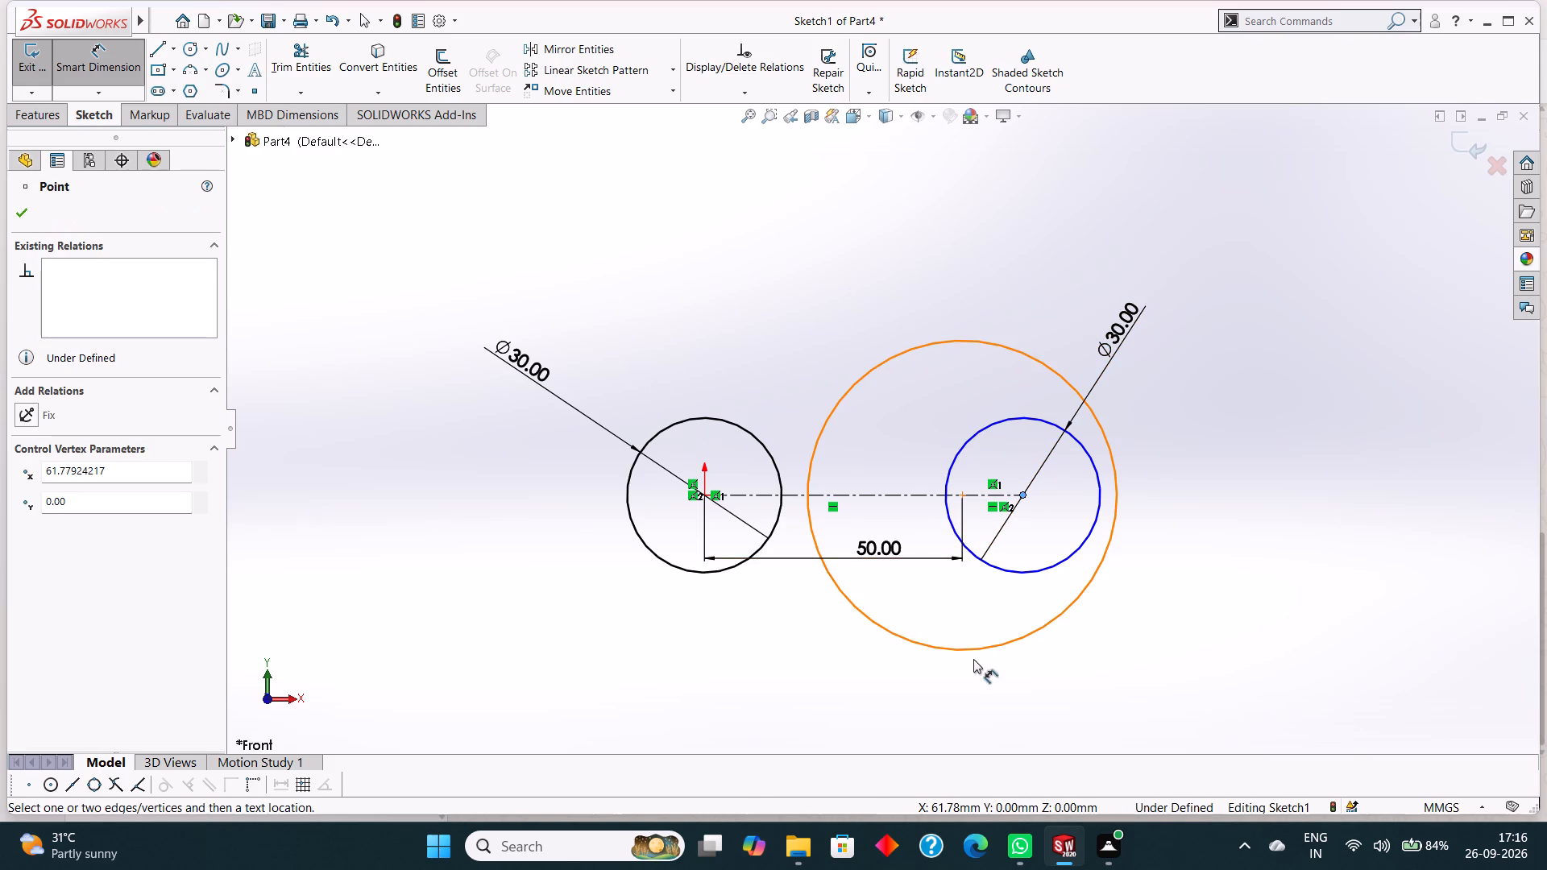
pyautogui.press('Escape')
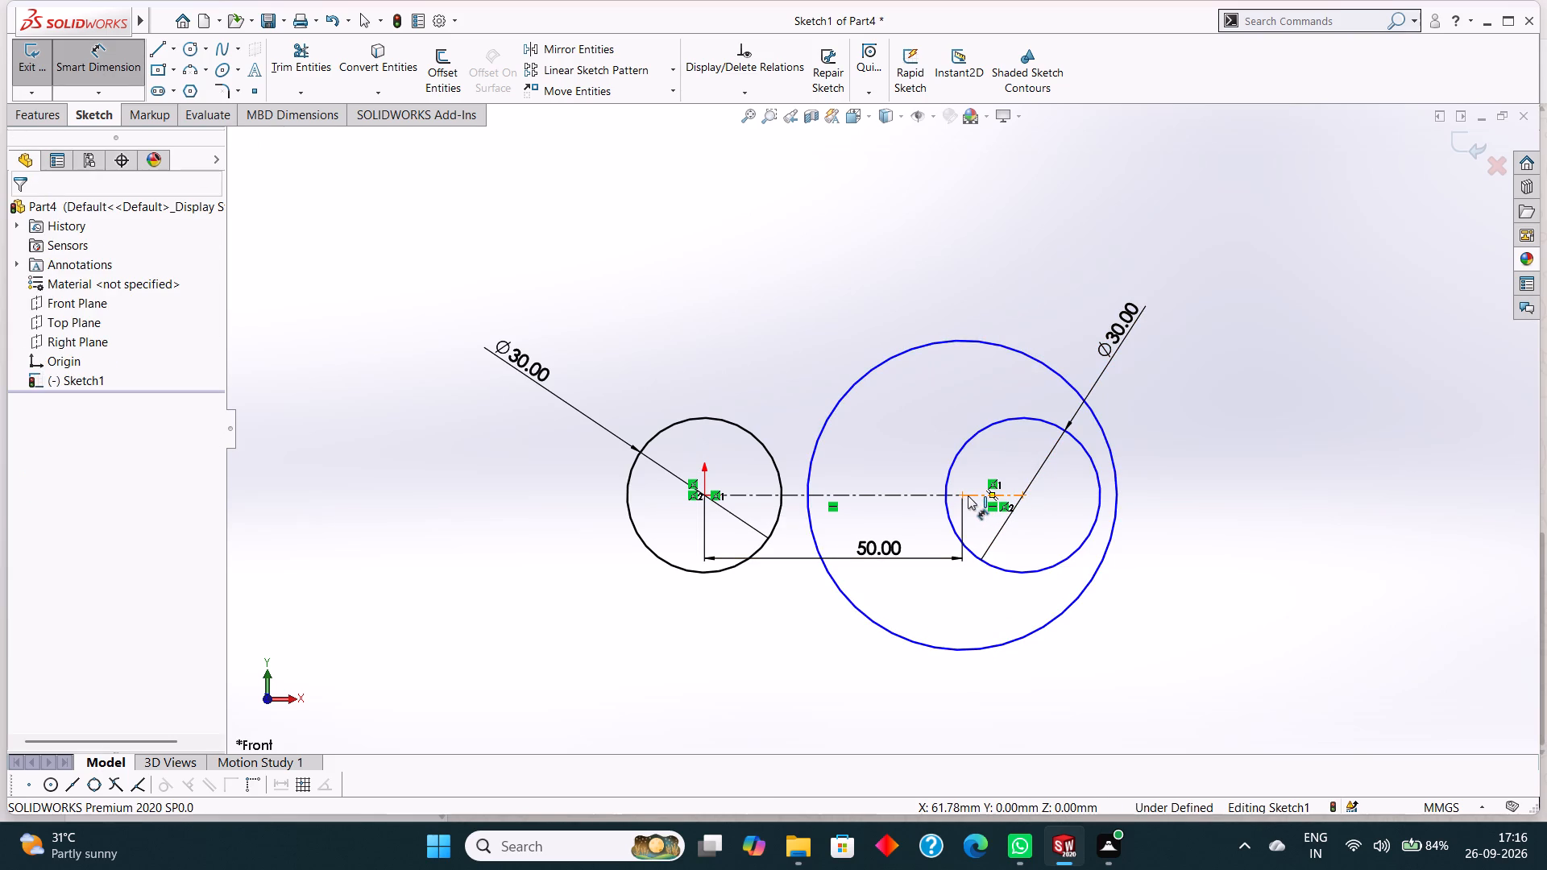
pyautogui.click(700, 494)
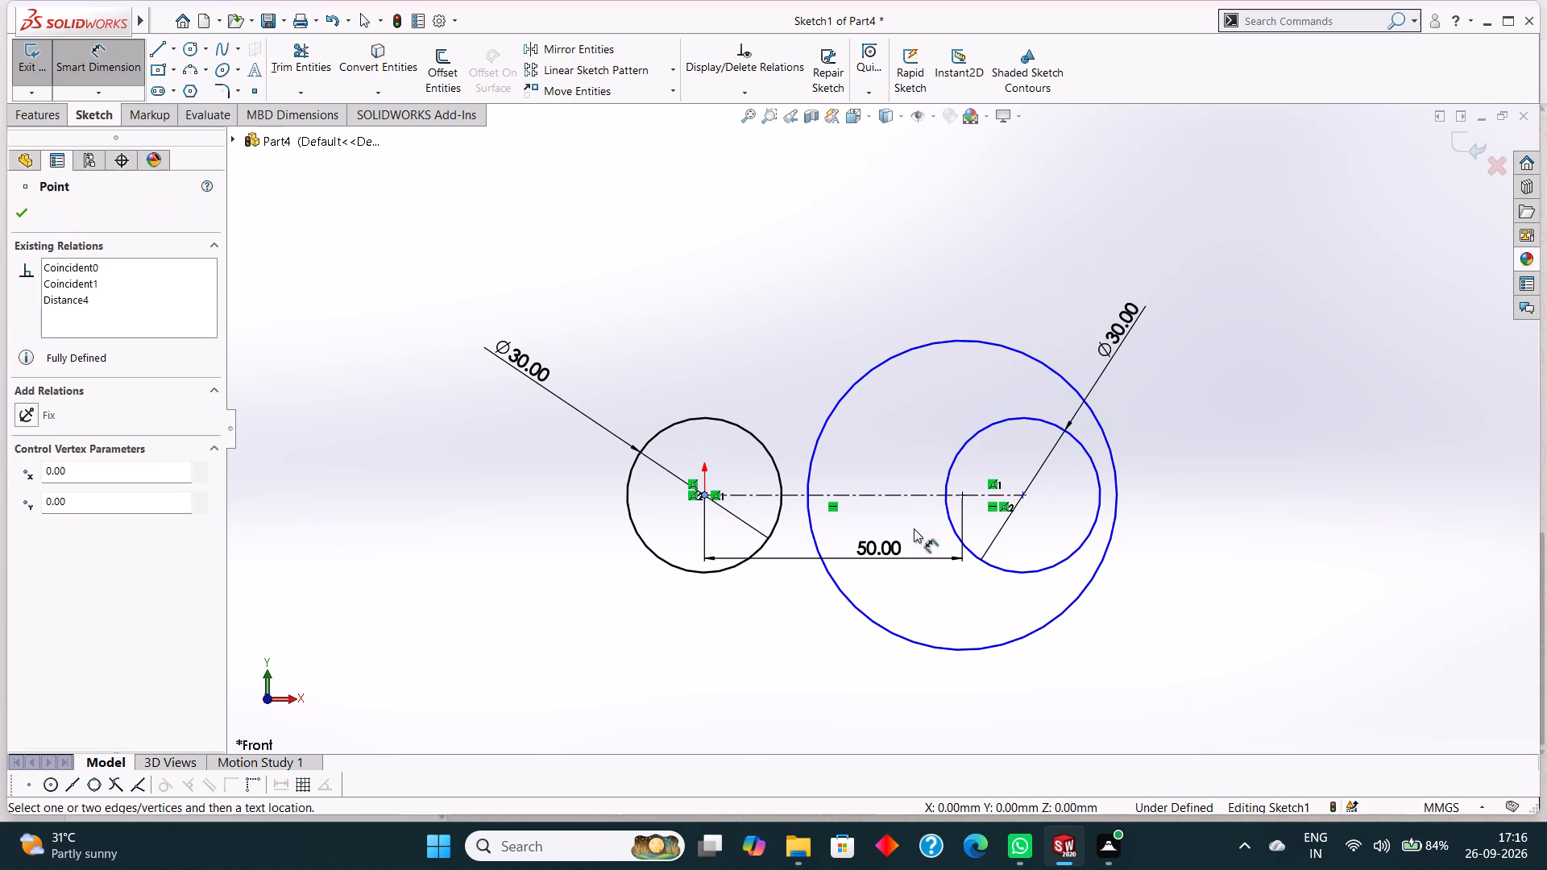
pyautogui.click(1026, 497)
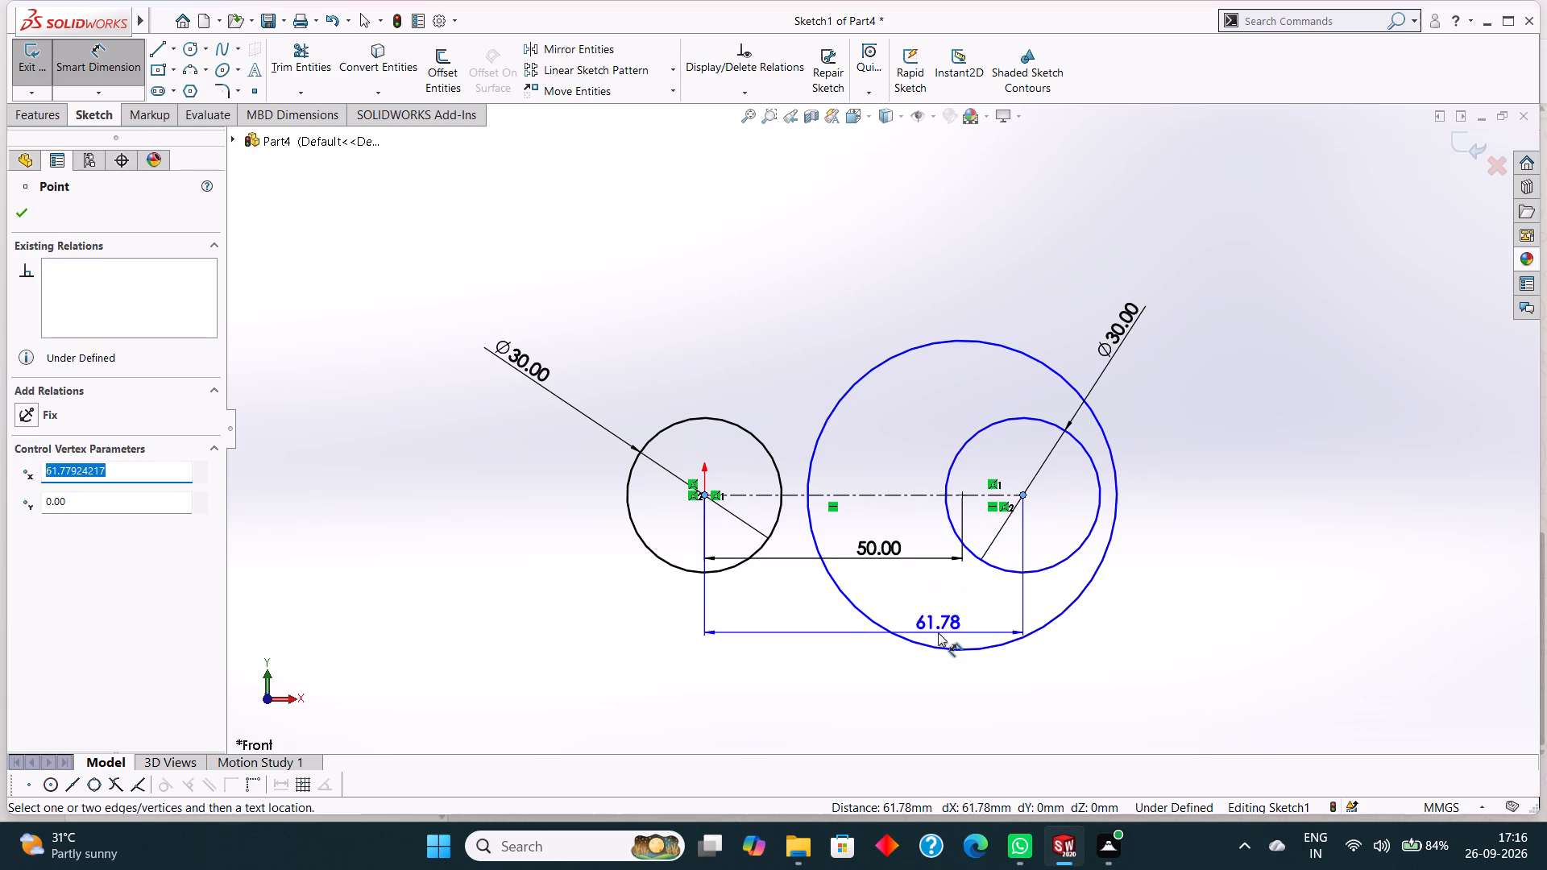
pyautogui.click(928, 665)
pyautogui.write('100')
pyautogui.press('Return')
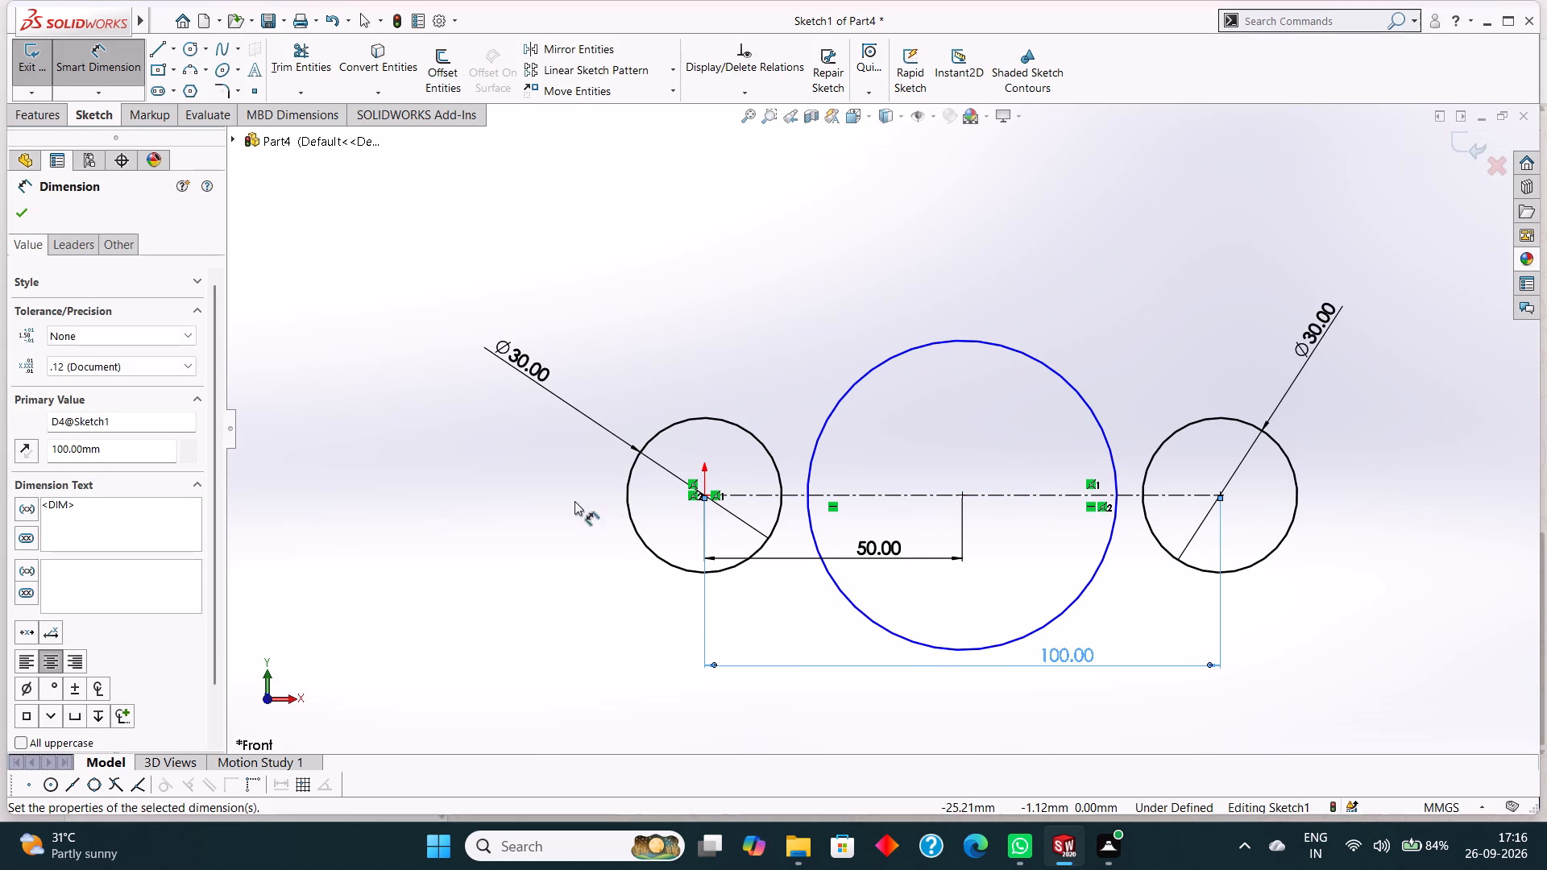
pyautogui.click(25, 212)
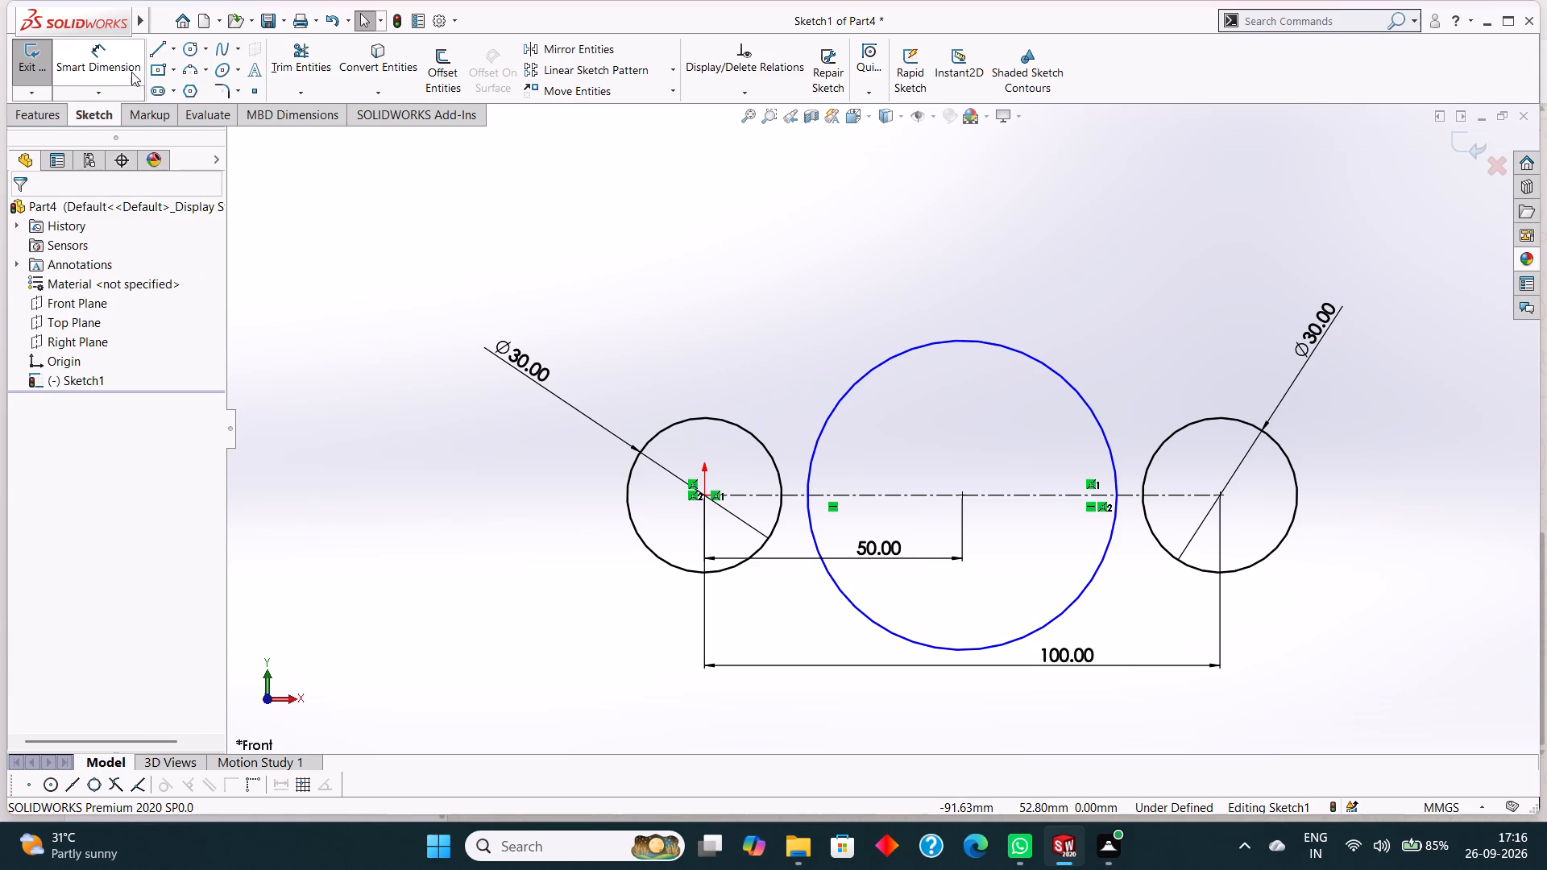
# Dimension the middle circle's diameter as 60 mm, placed above the circle.
pyautogui.click(115, 48)
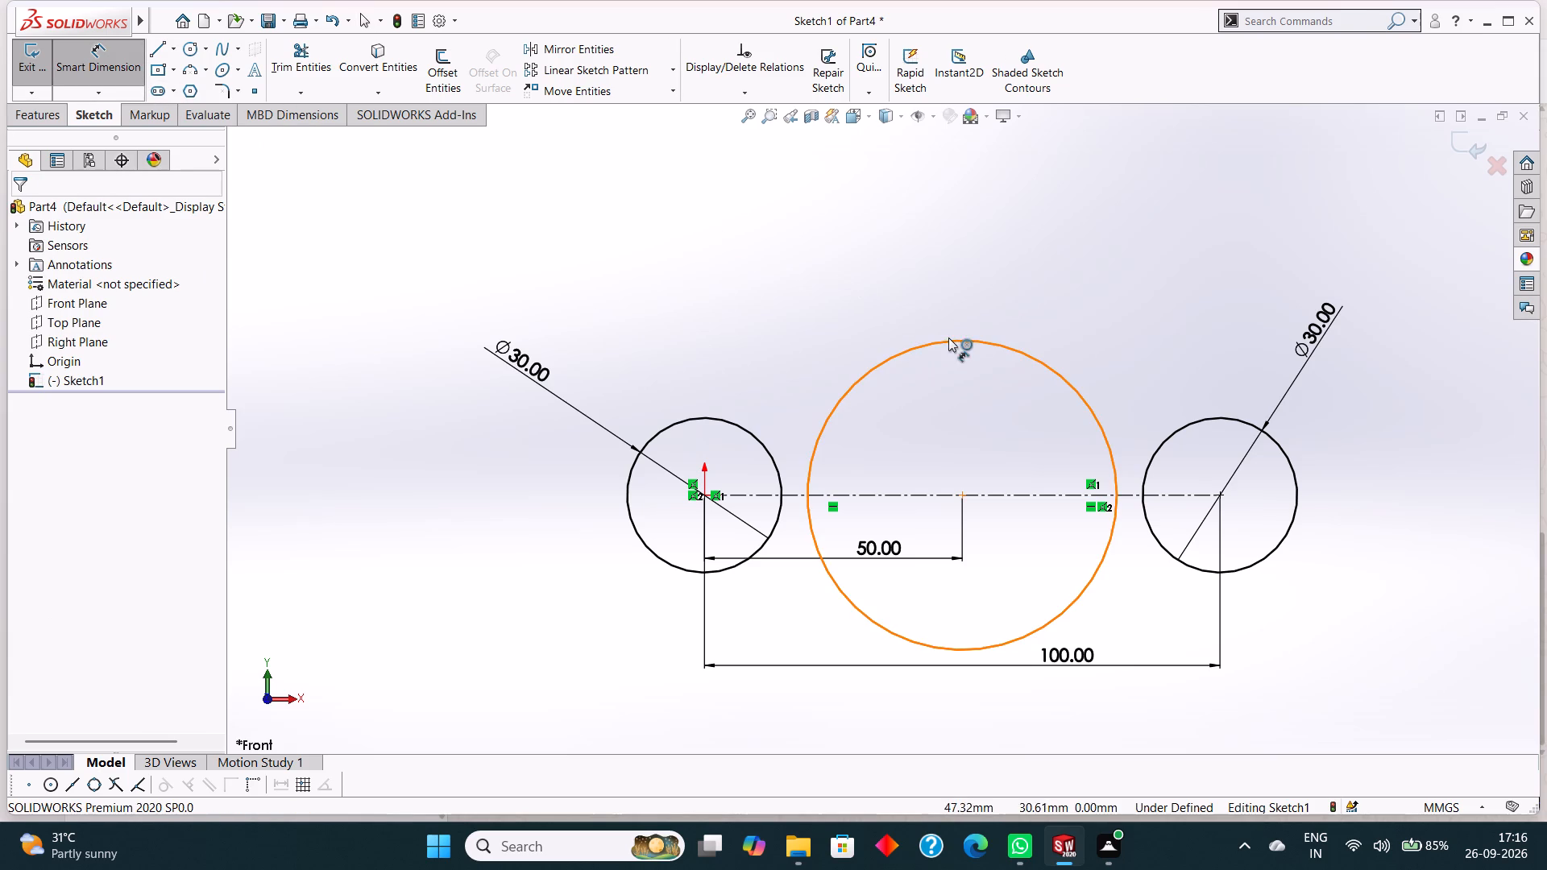
pyautogui.click(948, 338)
pyautogui.click(931, 259)
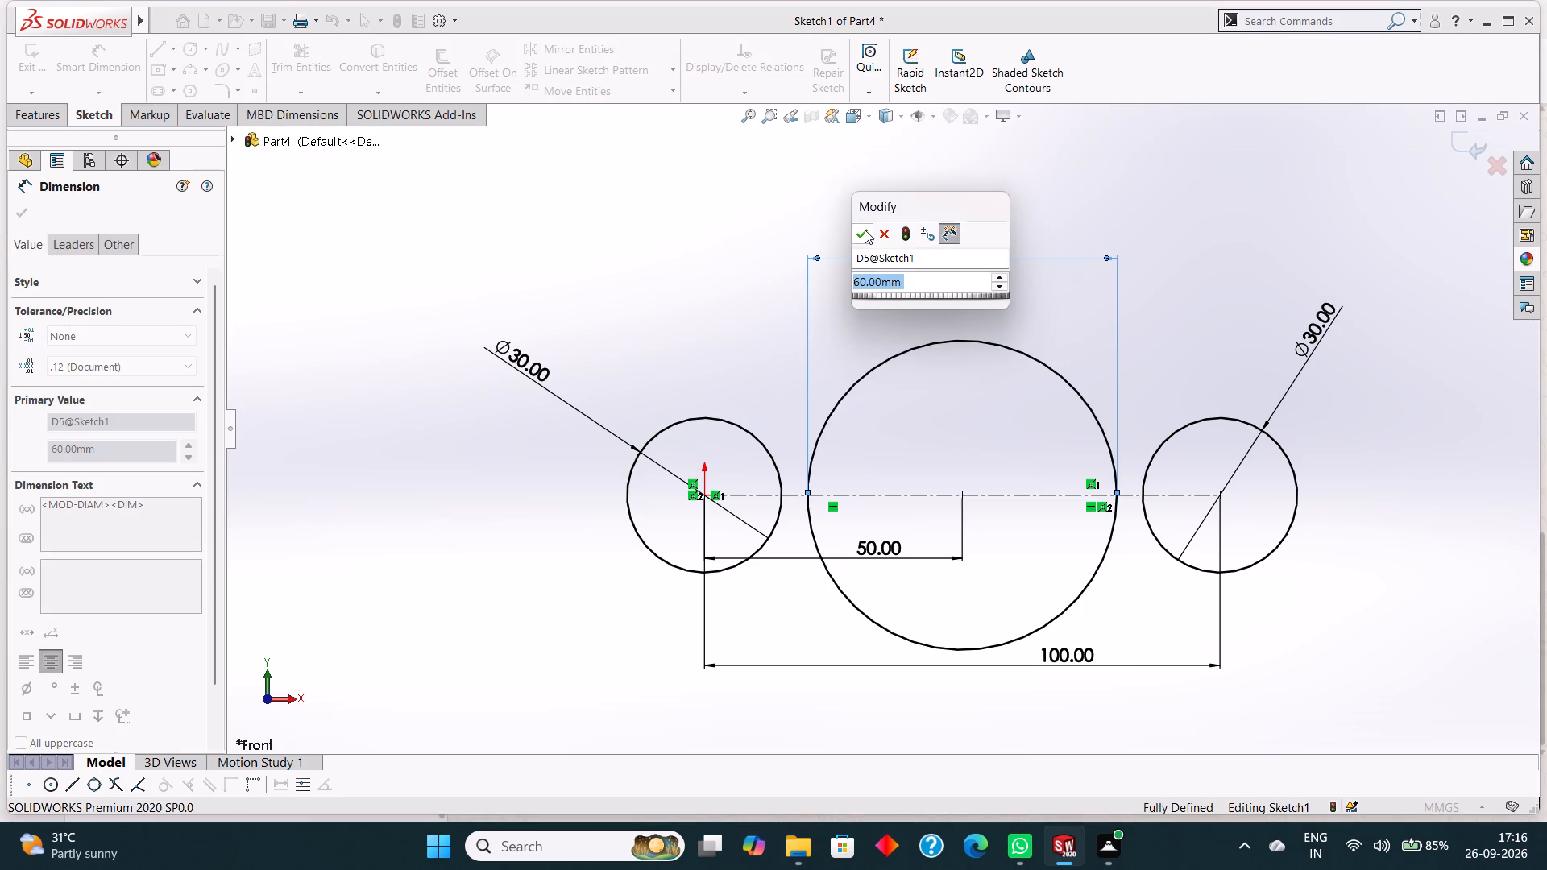
pyautogui.click(865, 230)
pyautogui.click(17, 216)
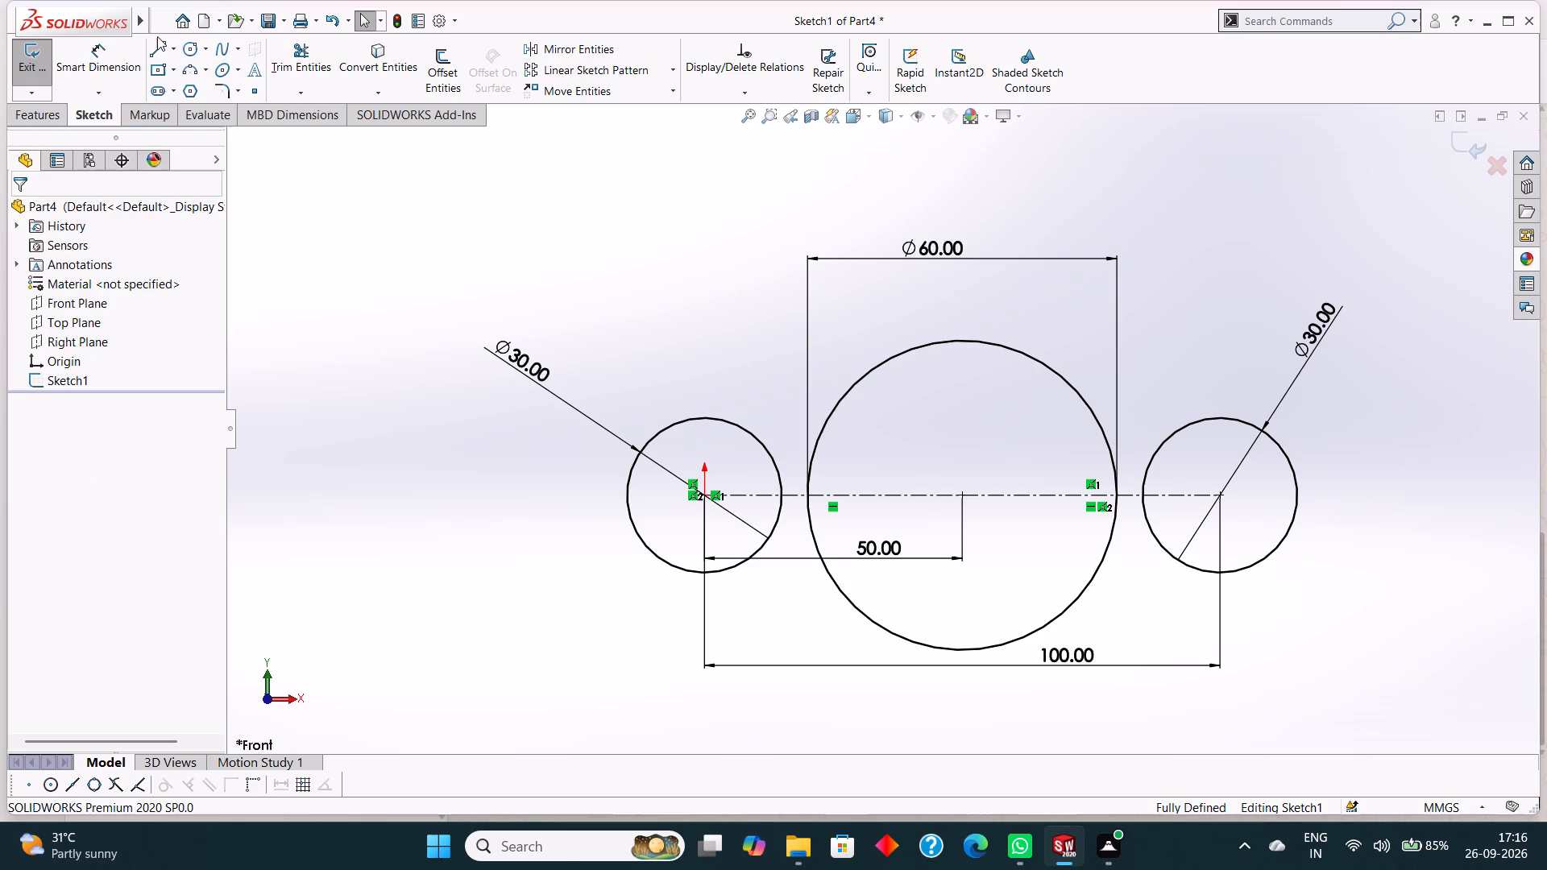
# Draw an upper line about 48 mm long, tangent to the left end circle and the middle circle.
pyautogui.click(159, 39)
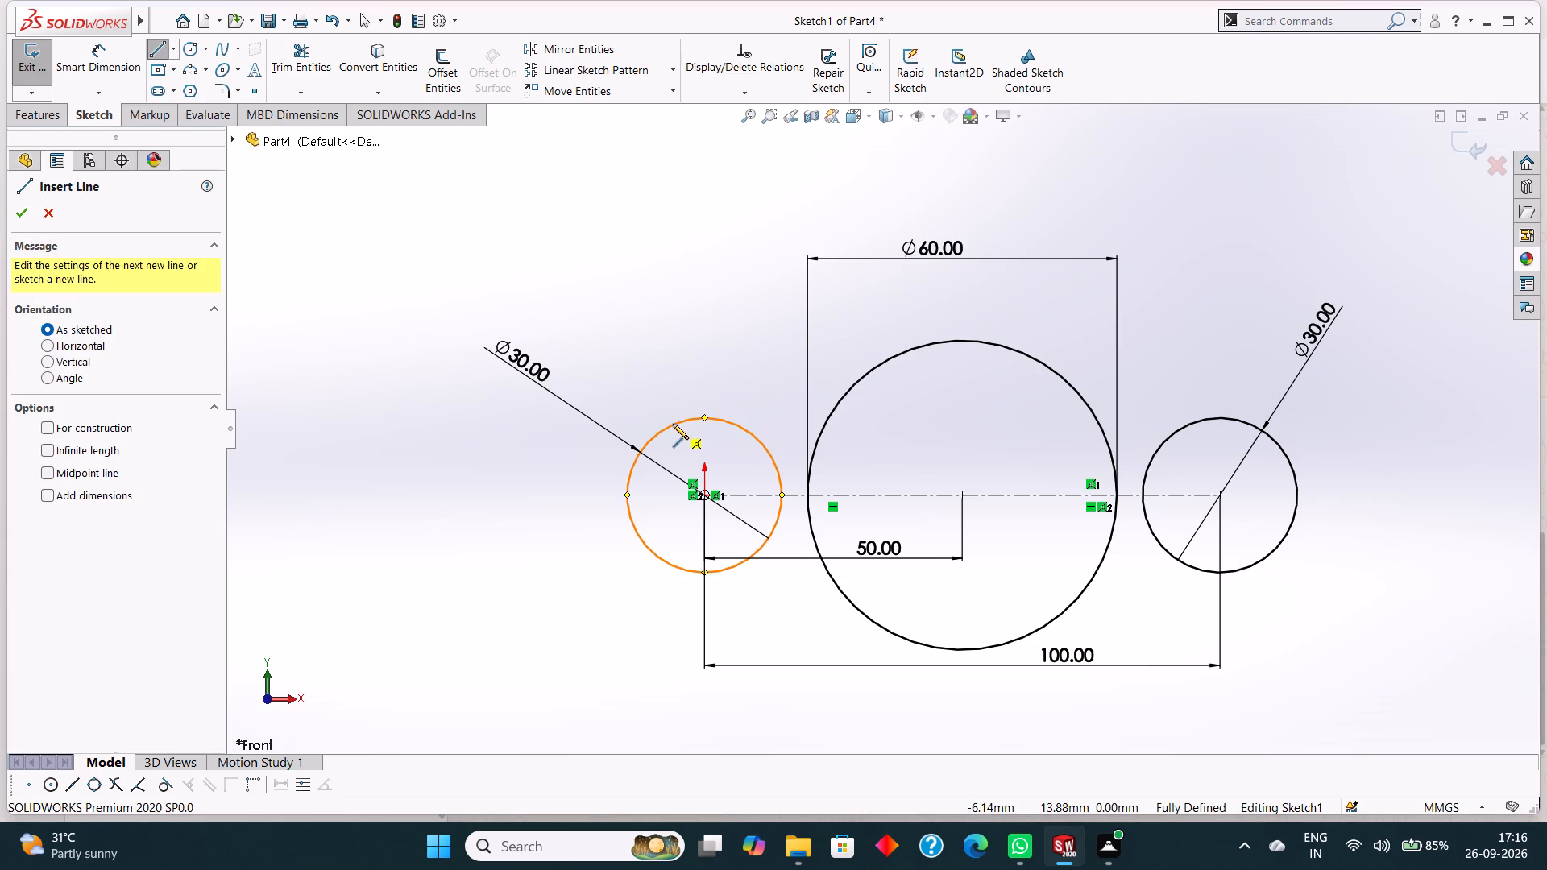
pyautogui.click(670, 426)
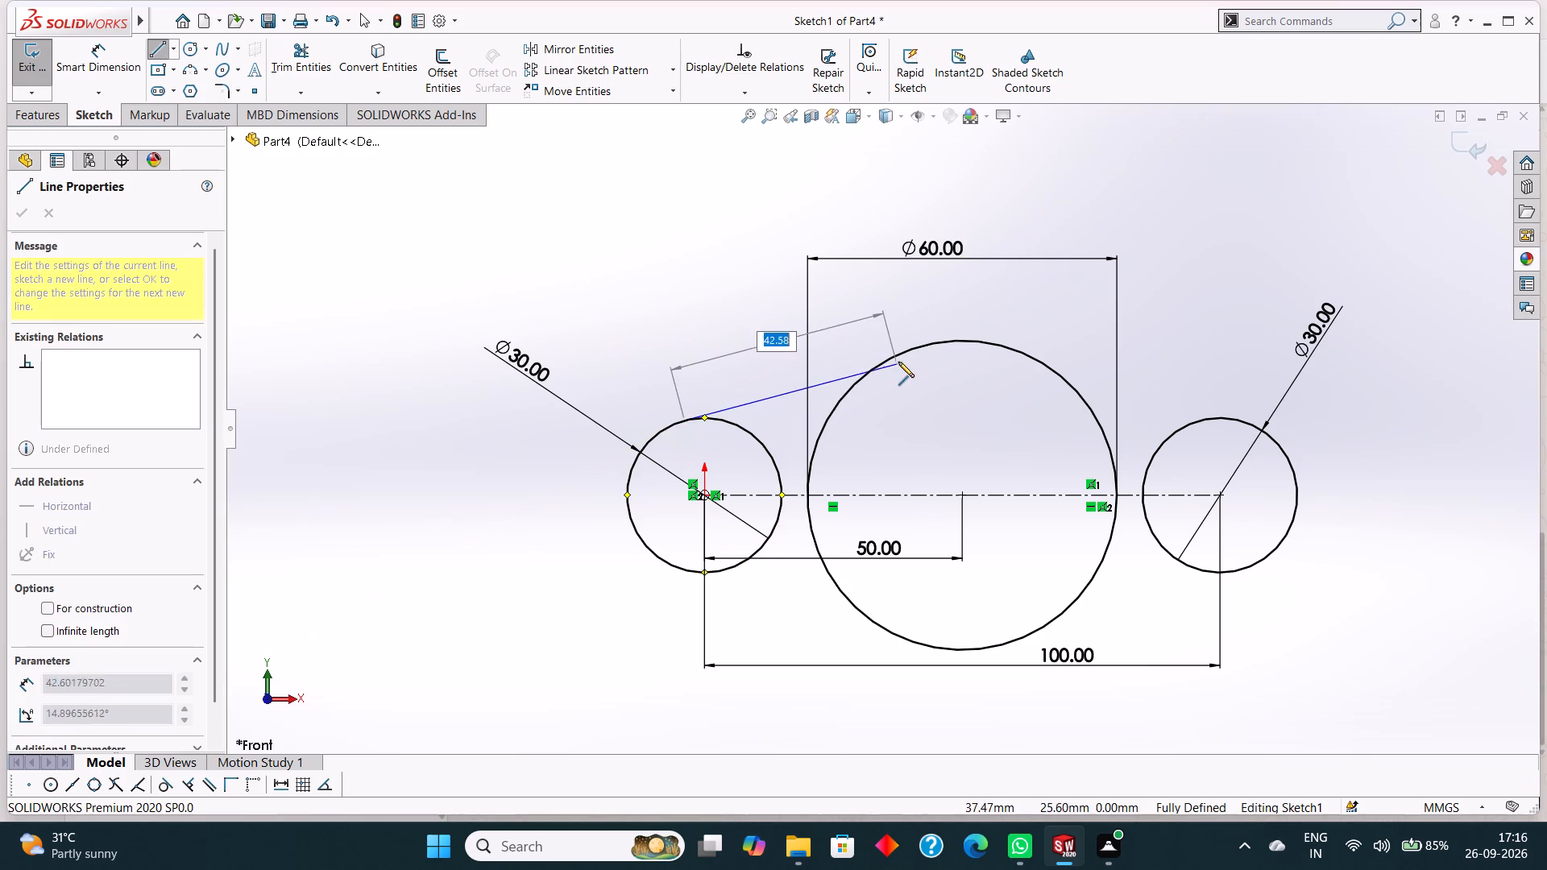
pyautogui.click(913, 348)
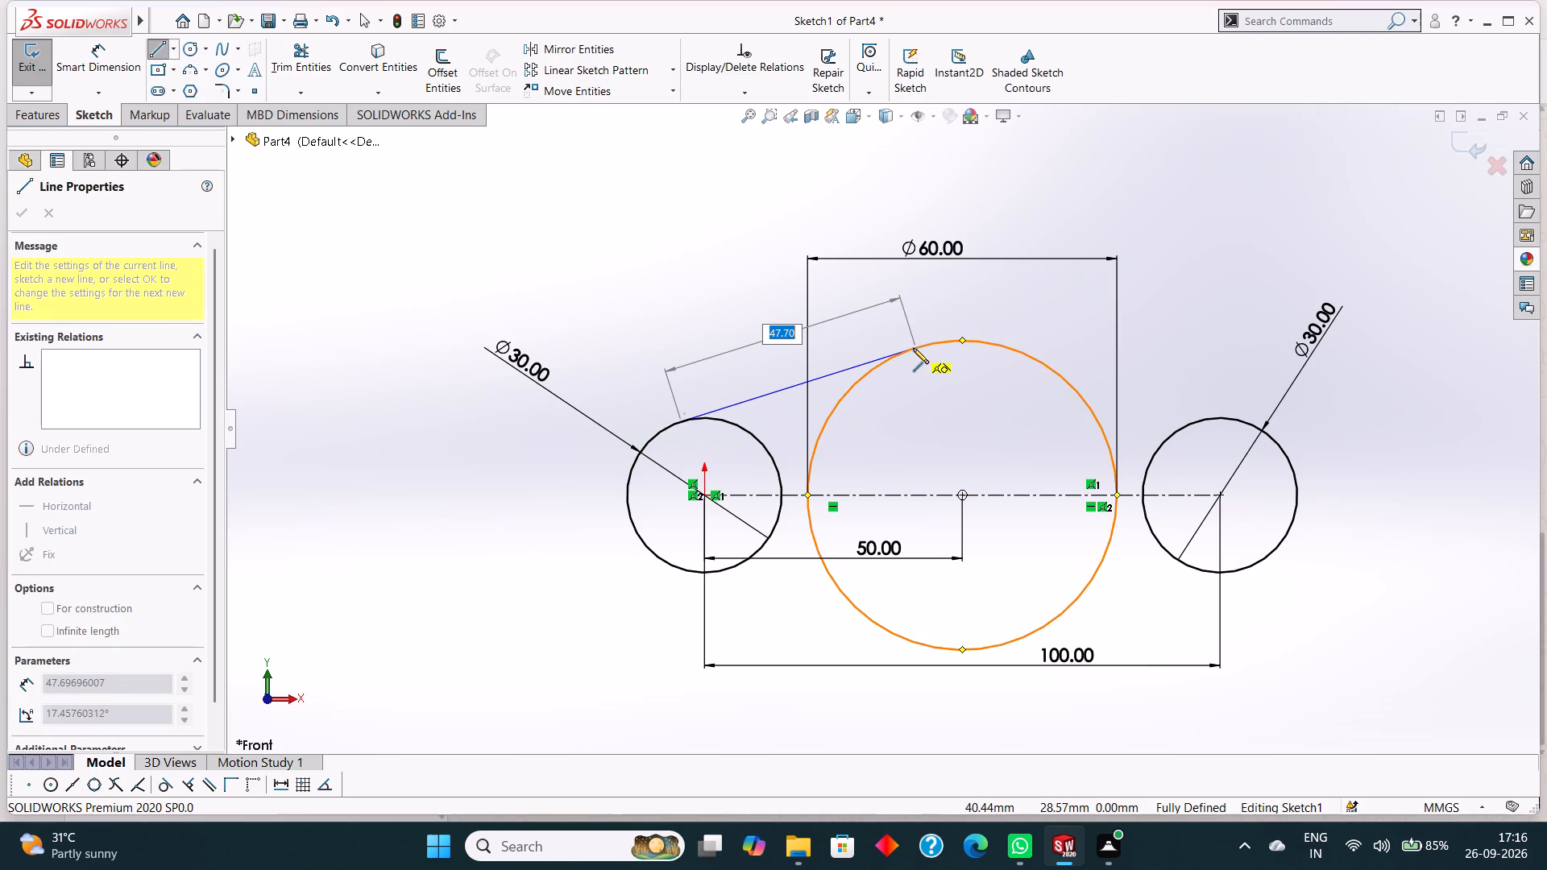
pyautogui.rightClick(739, 292)
pyautogui.click(783, 300)
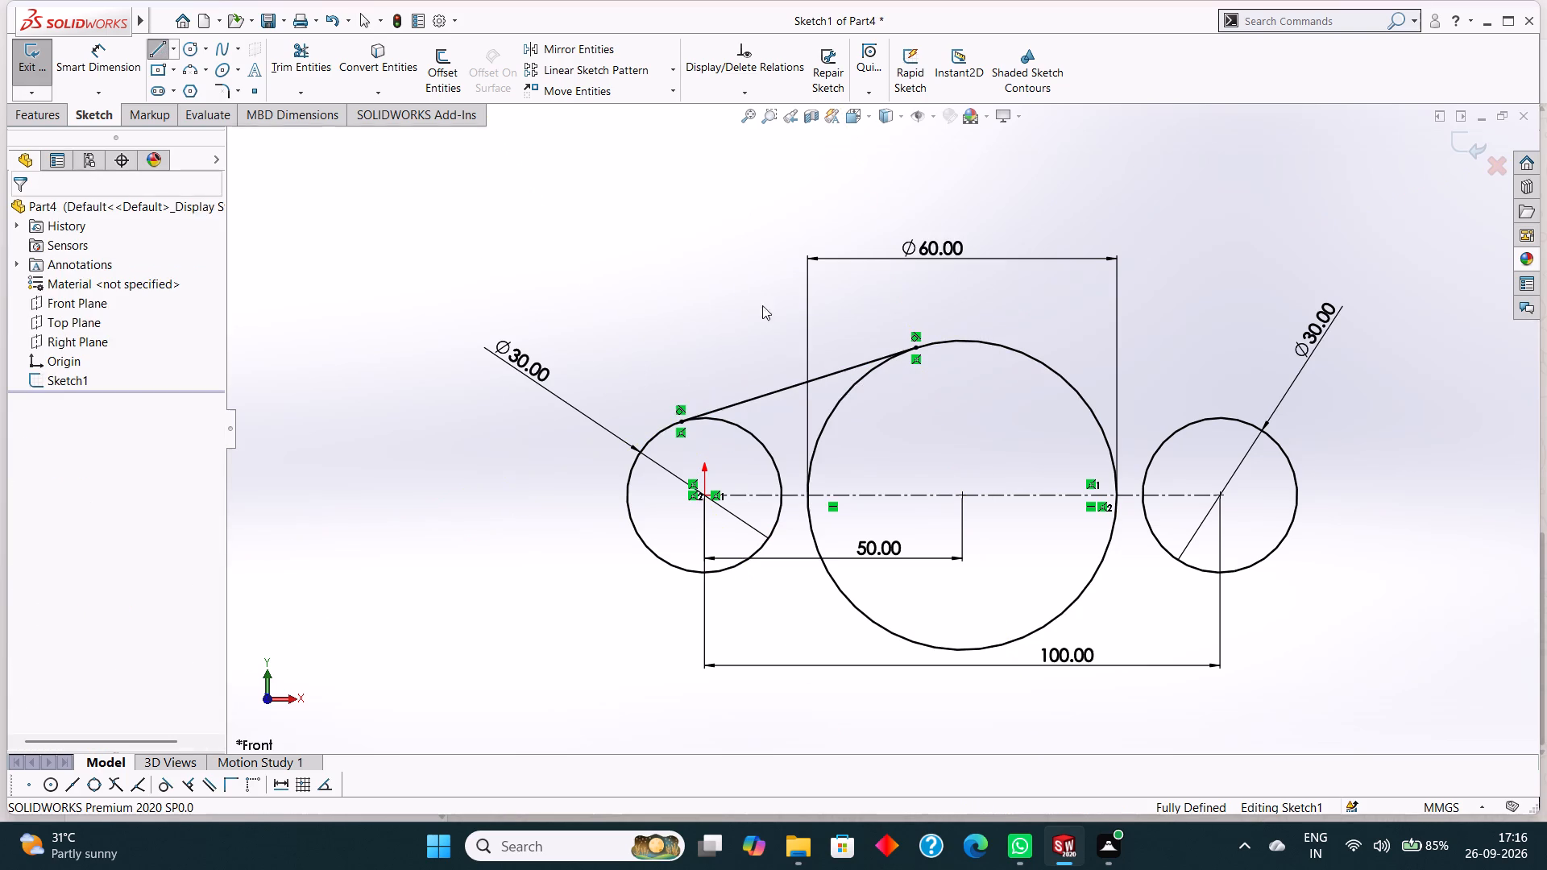
# Draw a lower line about 48 mm long between the left end circle and the middle circle, tangent to both.
pyautogui.click(156, 50)
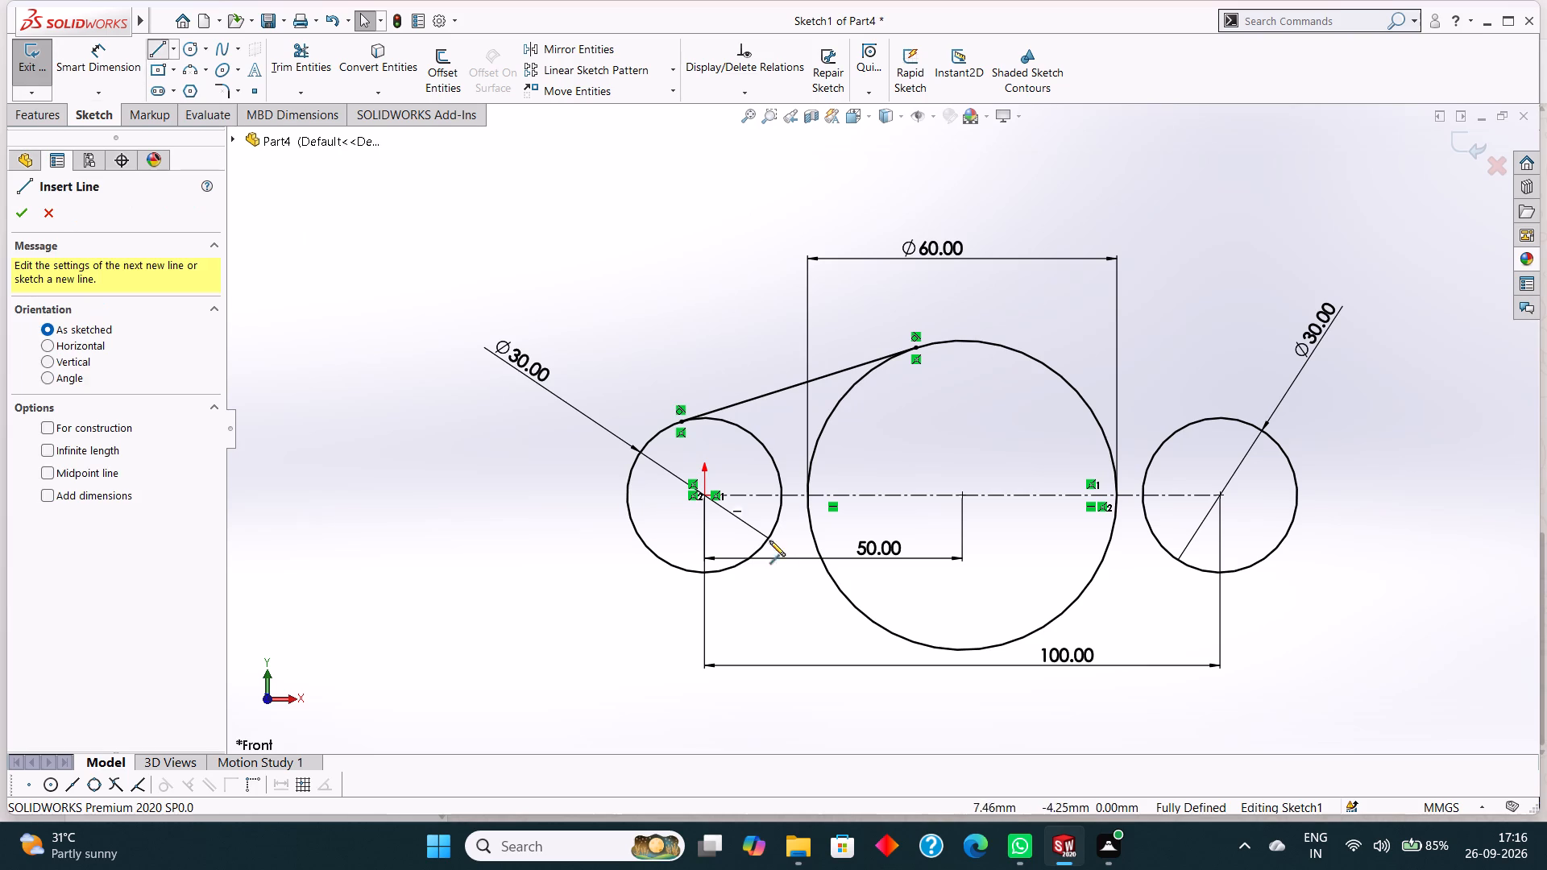
pyautogui.click(679, 567)
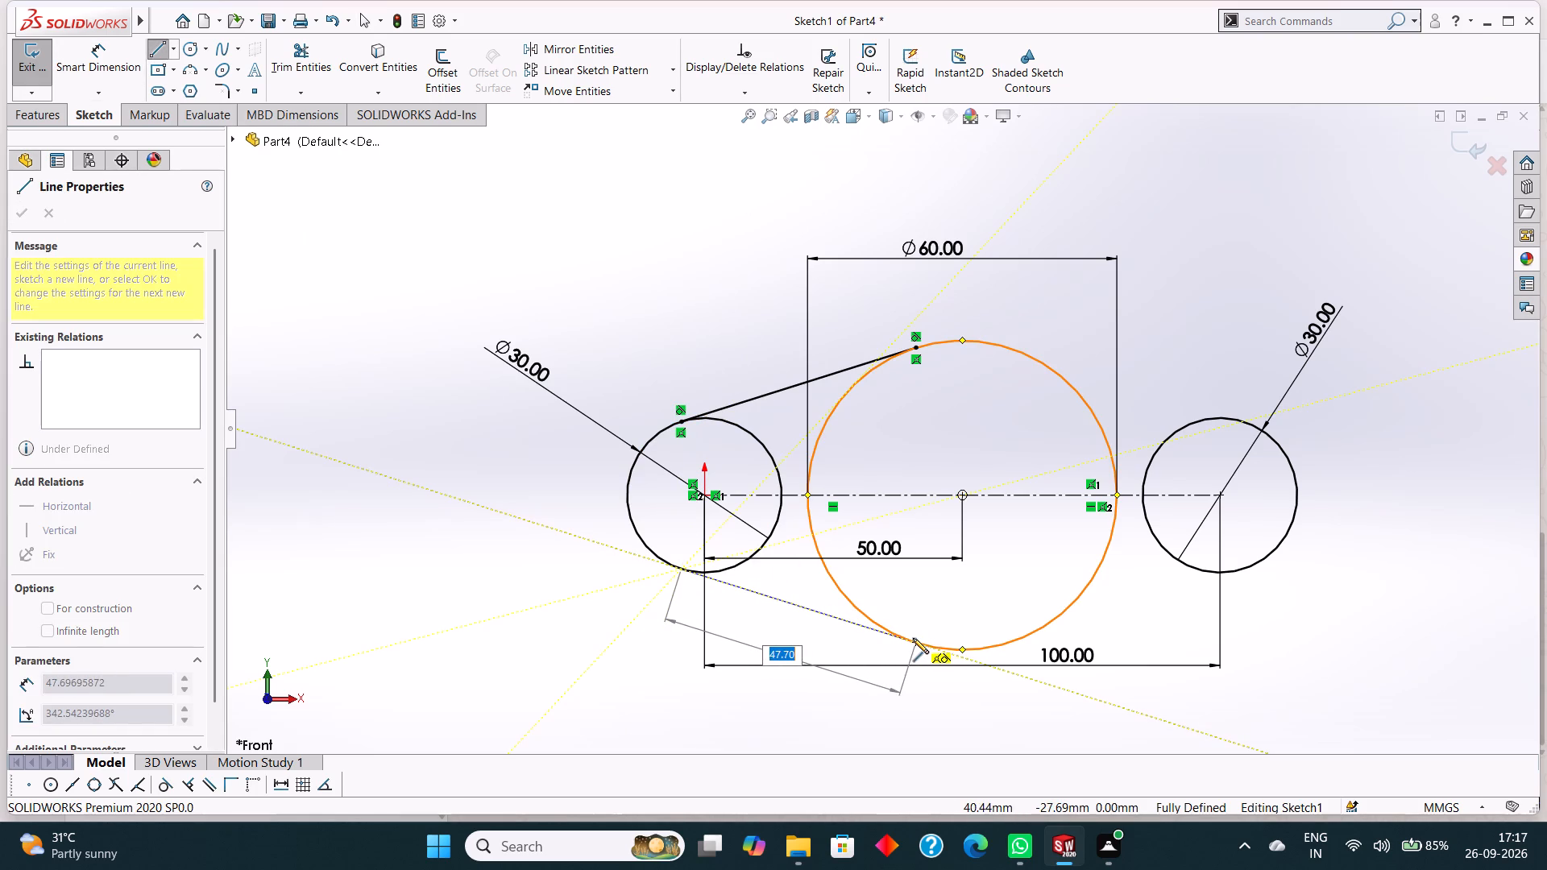
pyautogui.click(913, 638)
pyautogui.rightClick(797, 635)
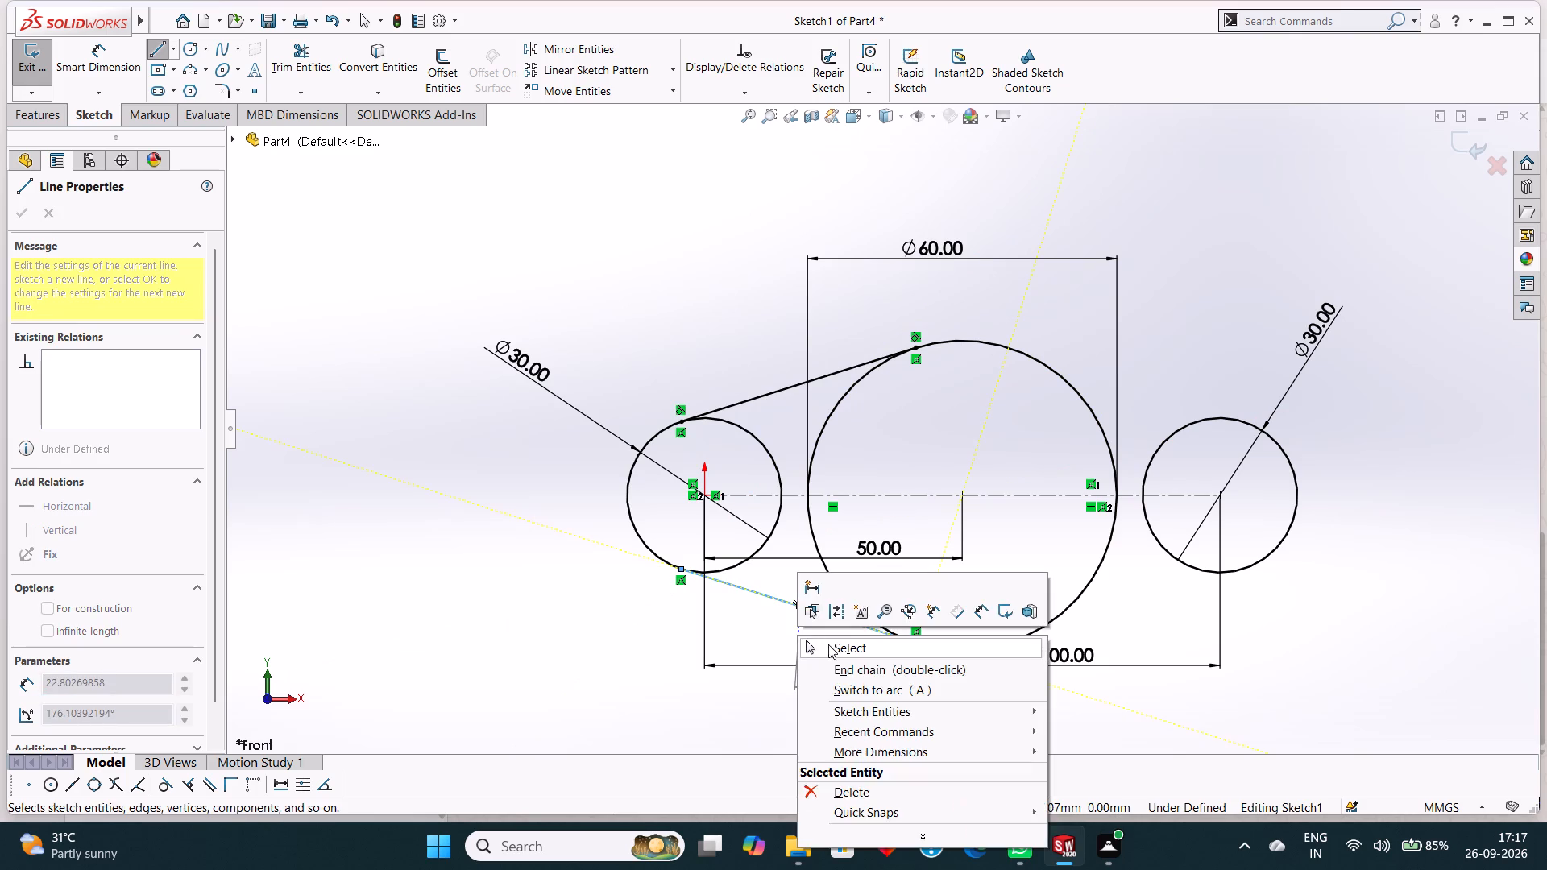
pyautogui.click(830, 644)
pyautogui.click(775, 600)
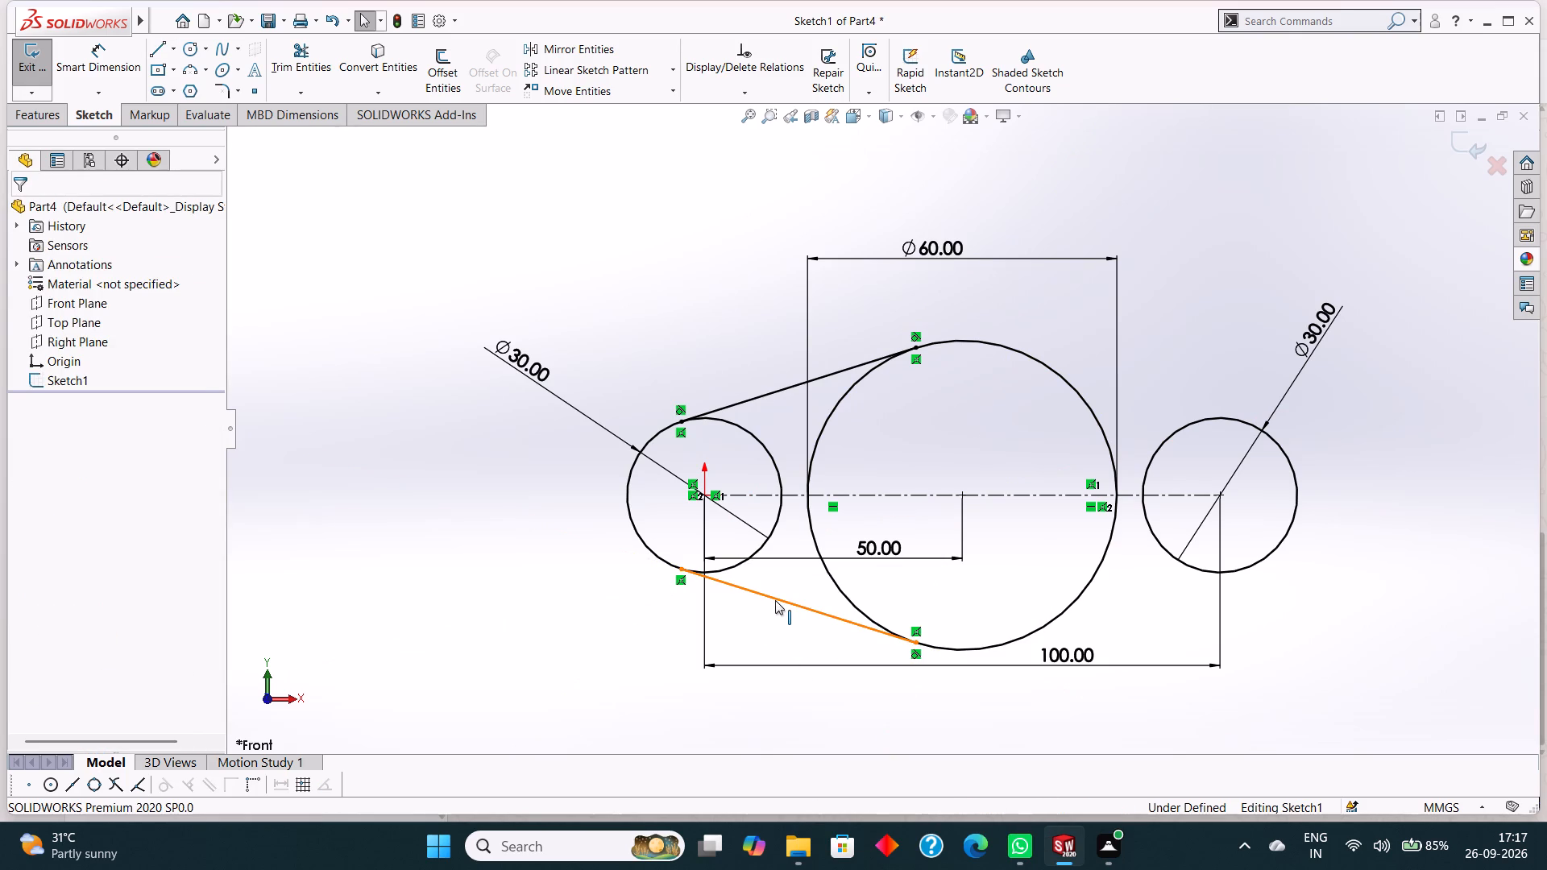
pyautogui.keyDown('ctrl'); pyautogui.click(627, 514); pyautogui.keyUp('ctrl')
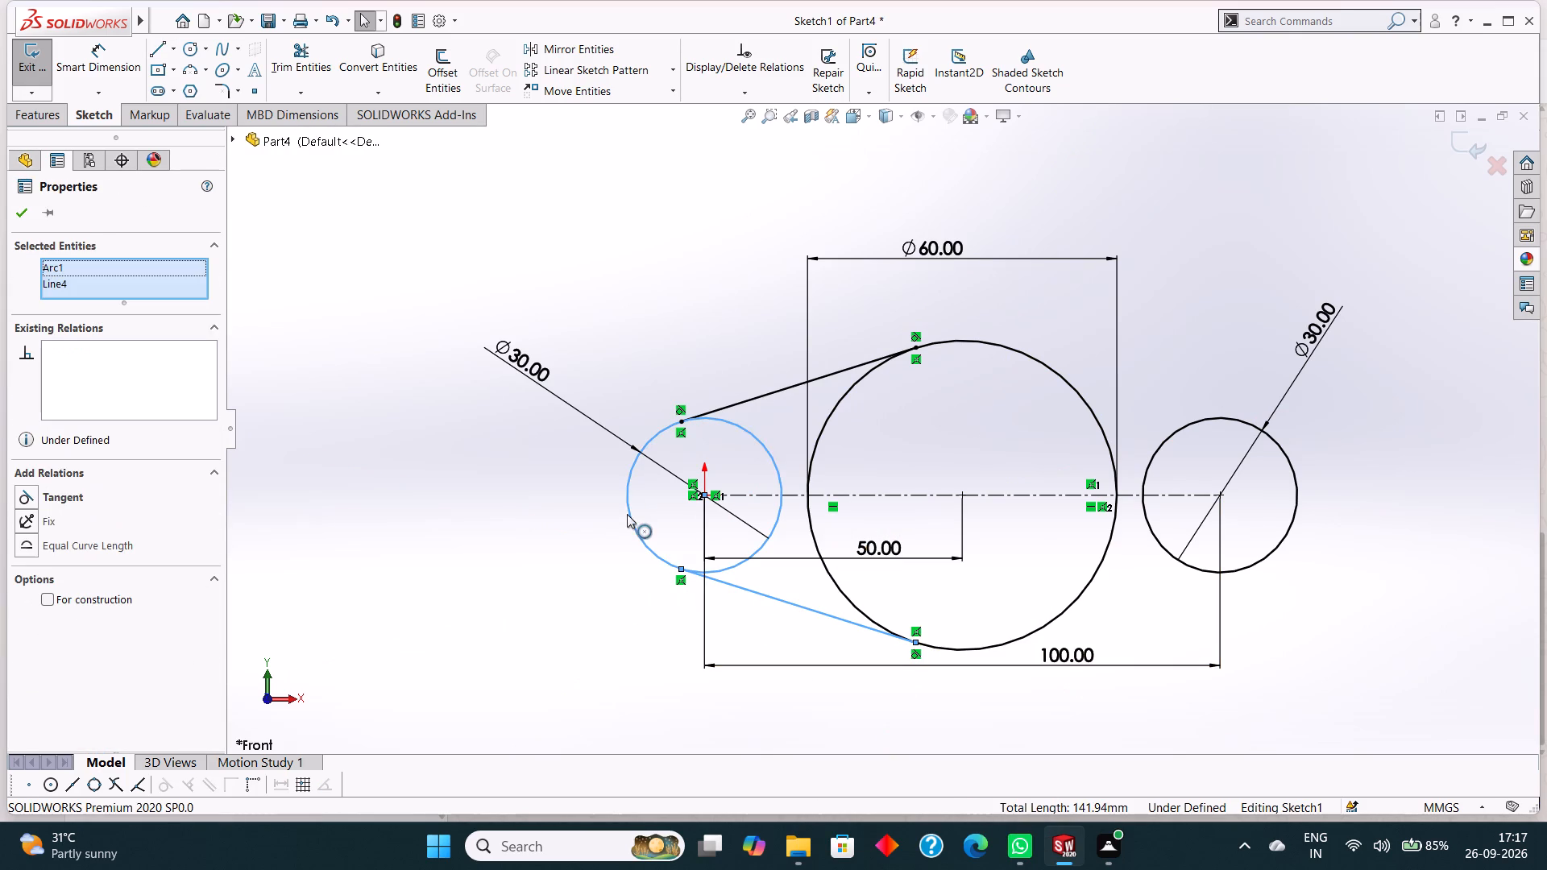
pyautogui.click(58, 496)
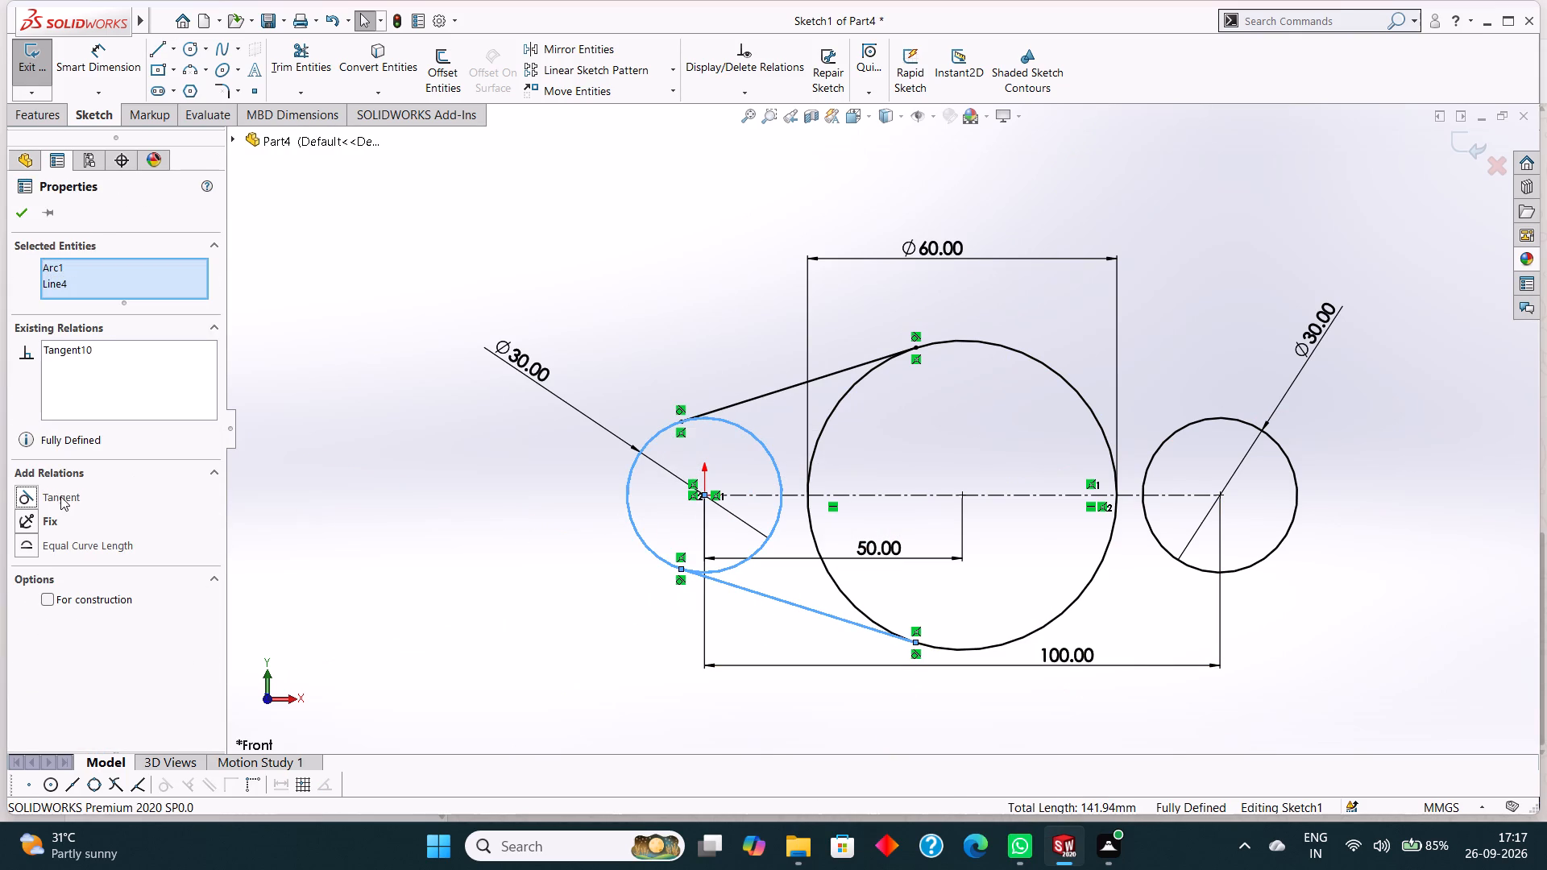
pyautogui.click(21, 217)
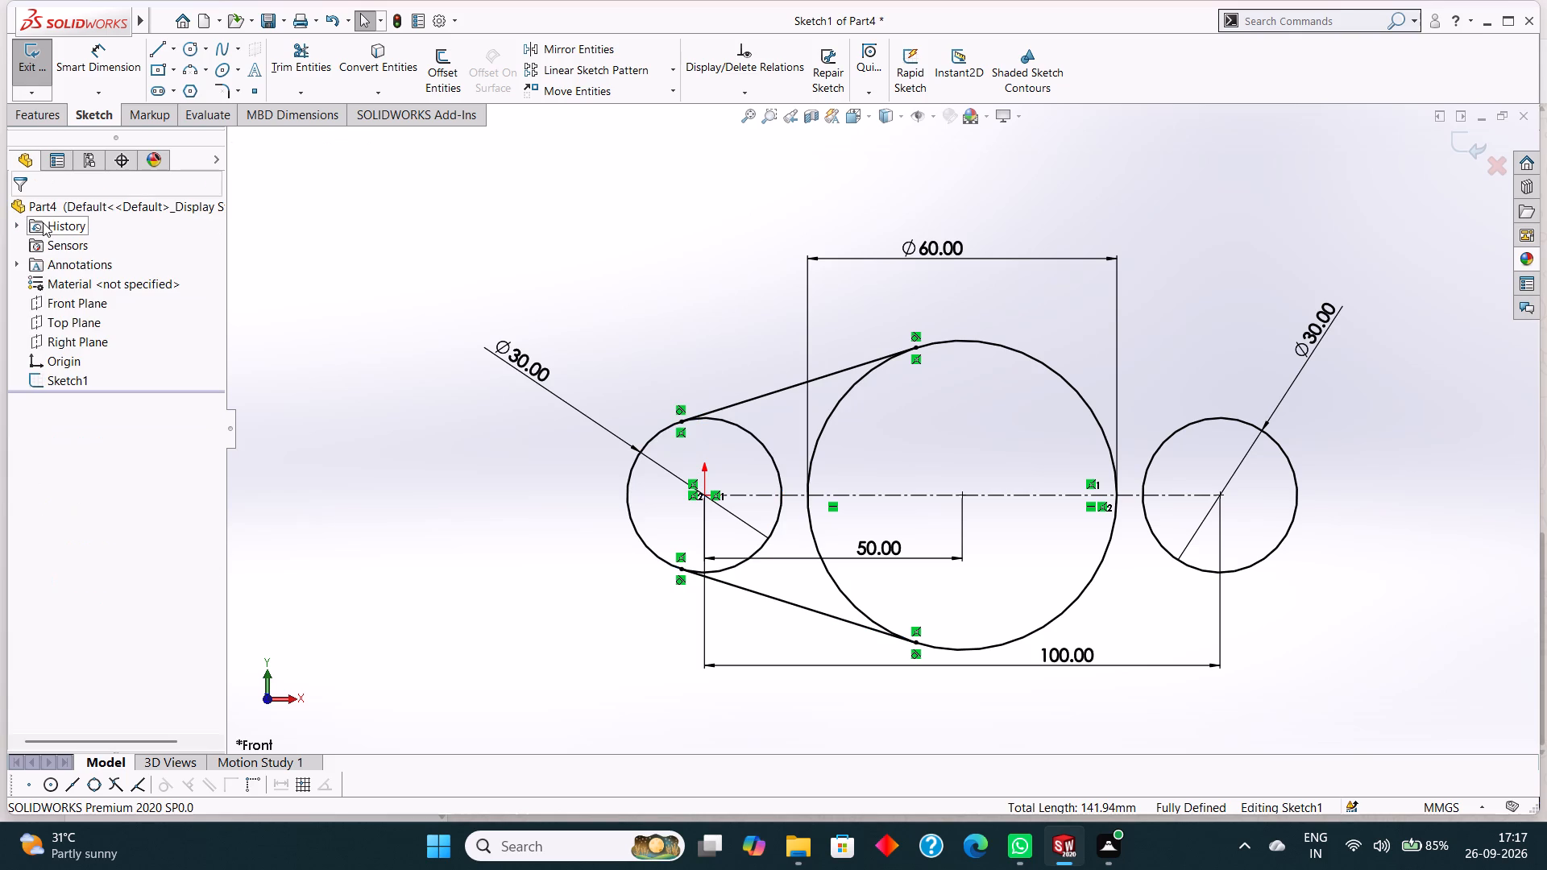
# Draw an upper line about 48 mm long, tangent to the middle circle and the right end circle.
pyautogui.click(158, 51)
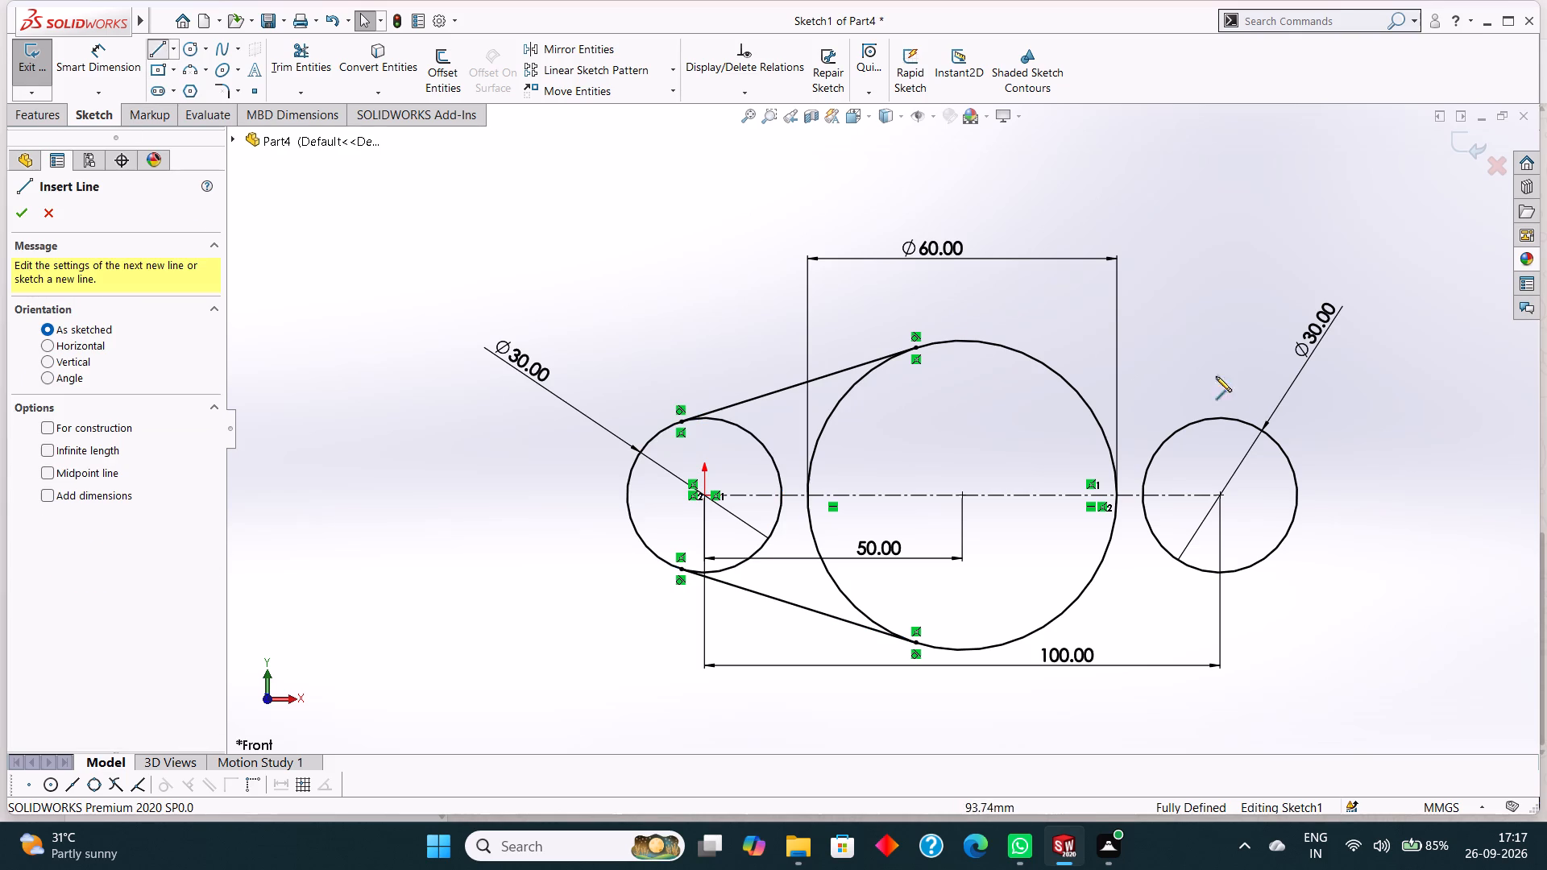
pyautogui.click(1019, 350)
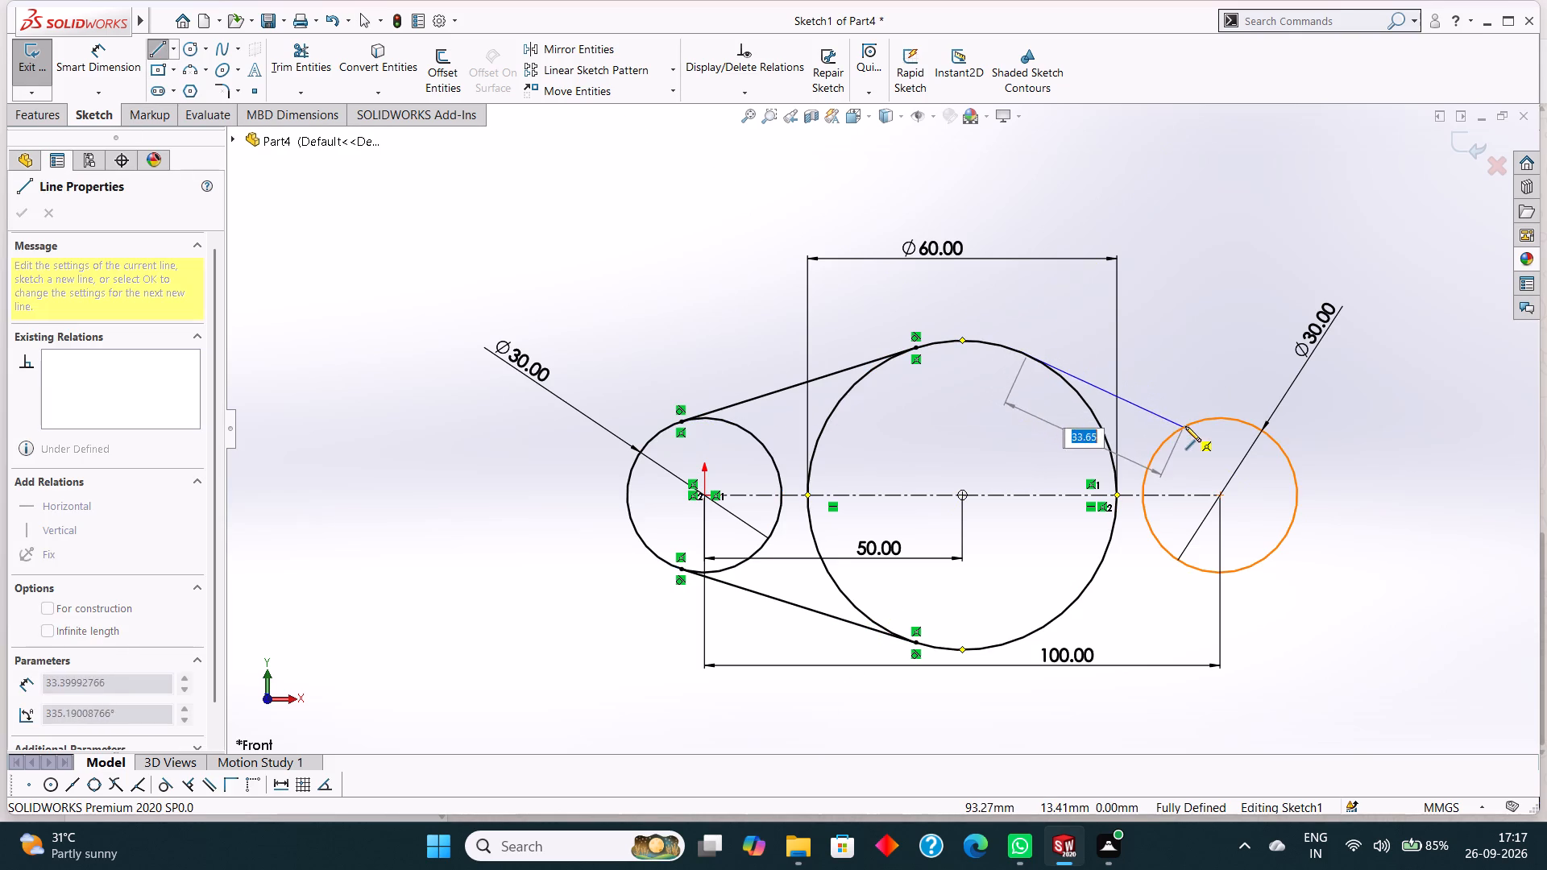
pyautogui.click(1242, 420)
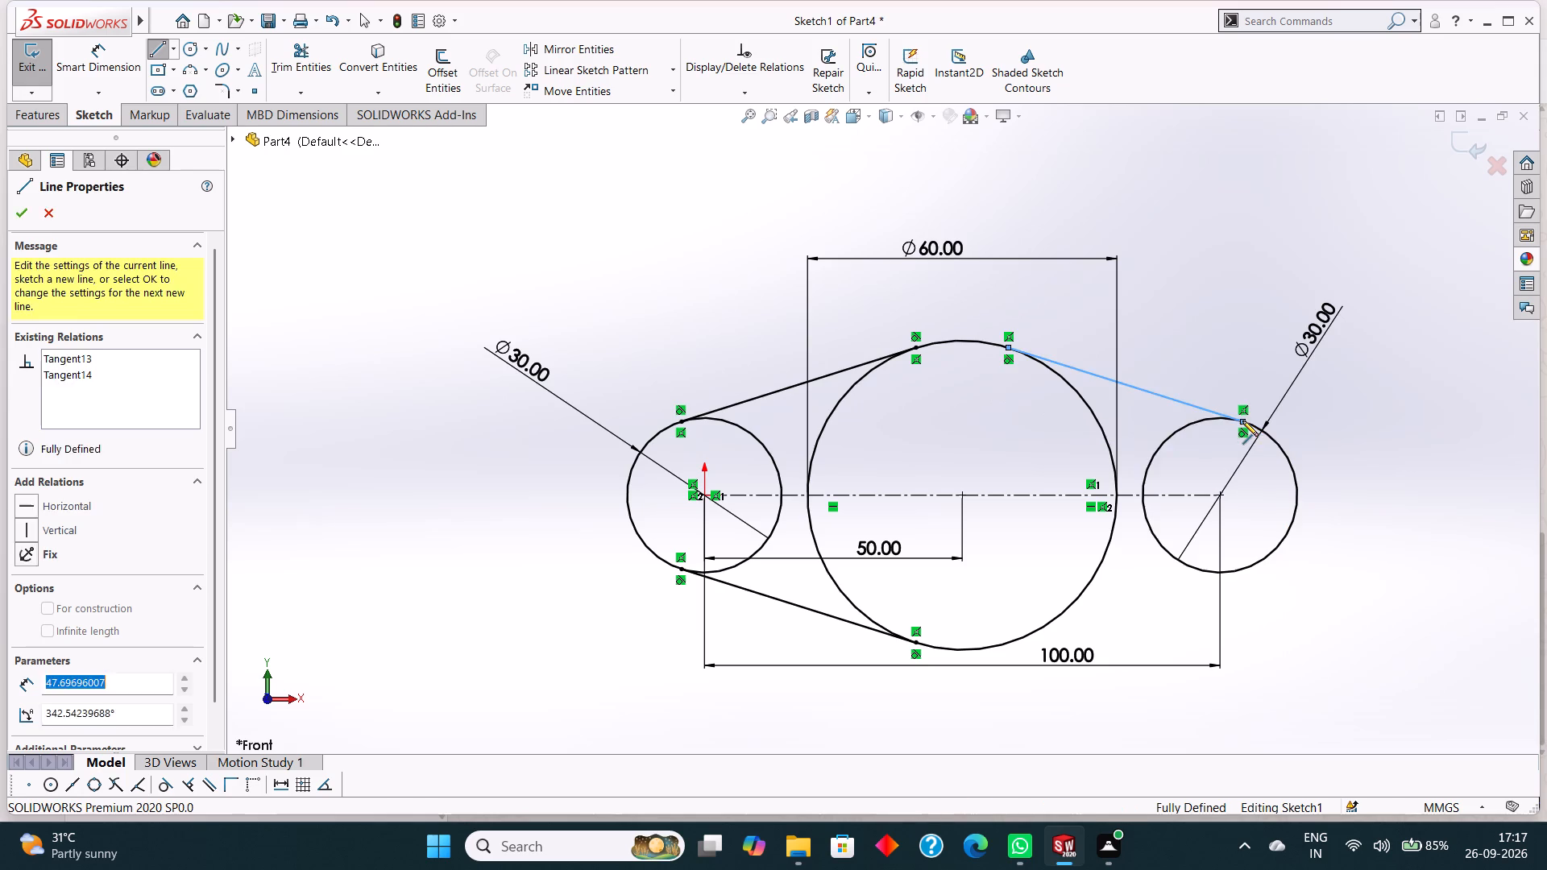
pyautogui.rightClick(1180, 342)
pyautogui.click(1224, 354)
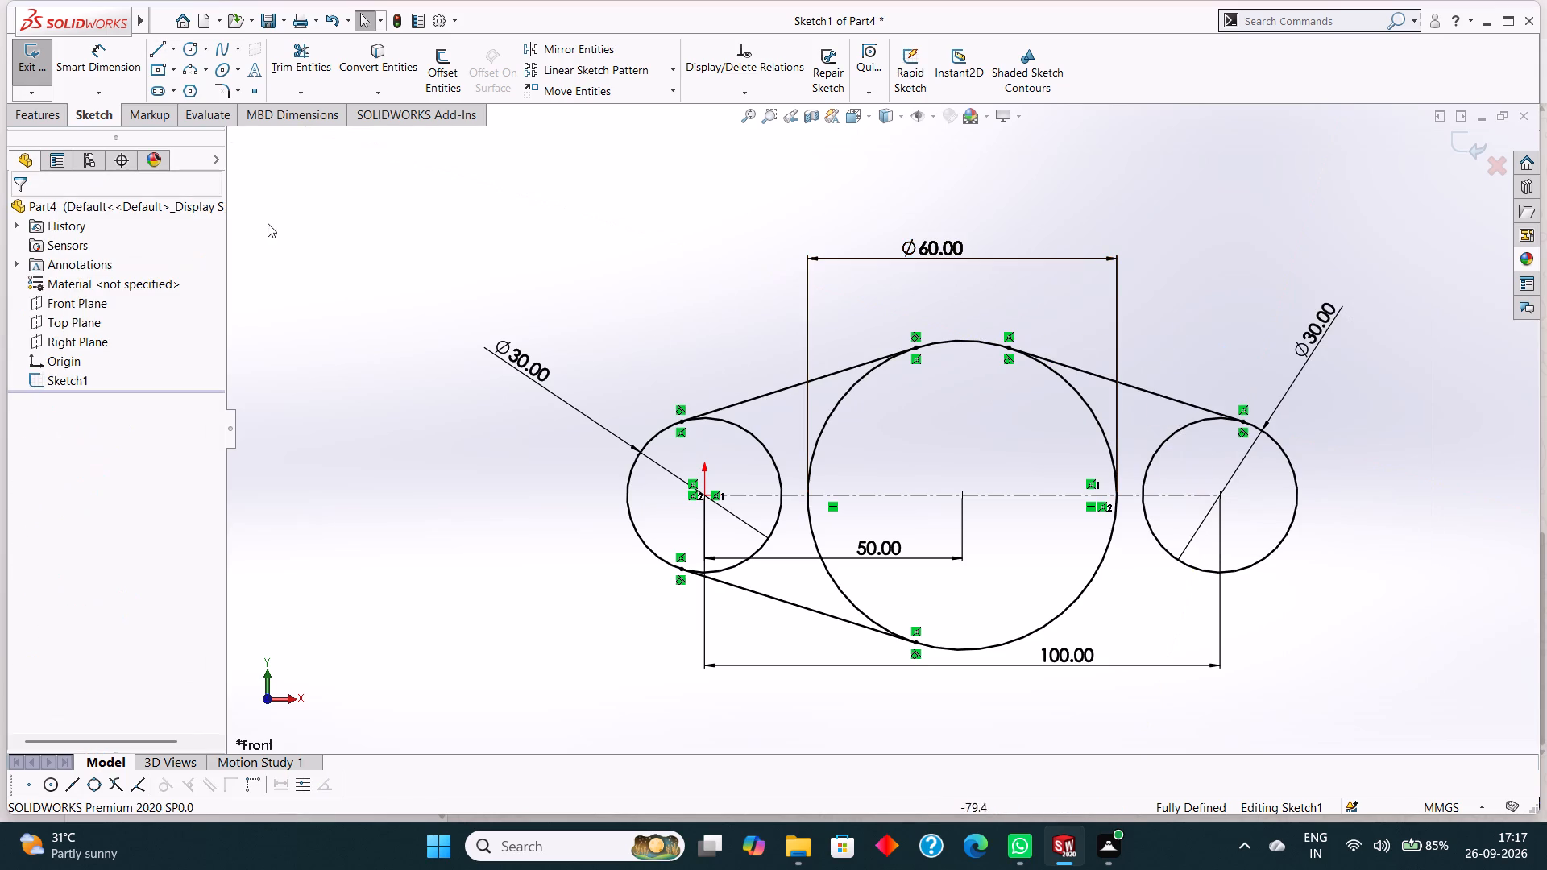
# Draw a lower line about 48 mm long between the middle circle and the right end circle, tangent to both.
pyautogui.click(154, 43)
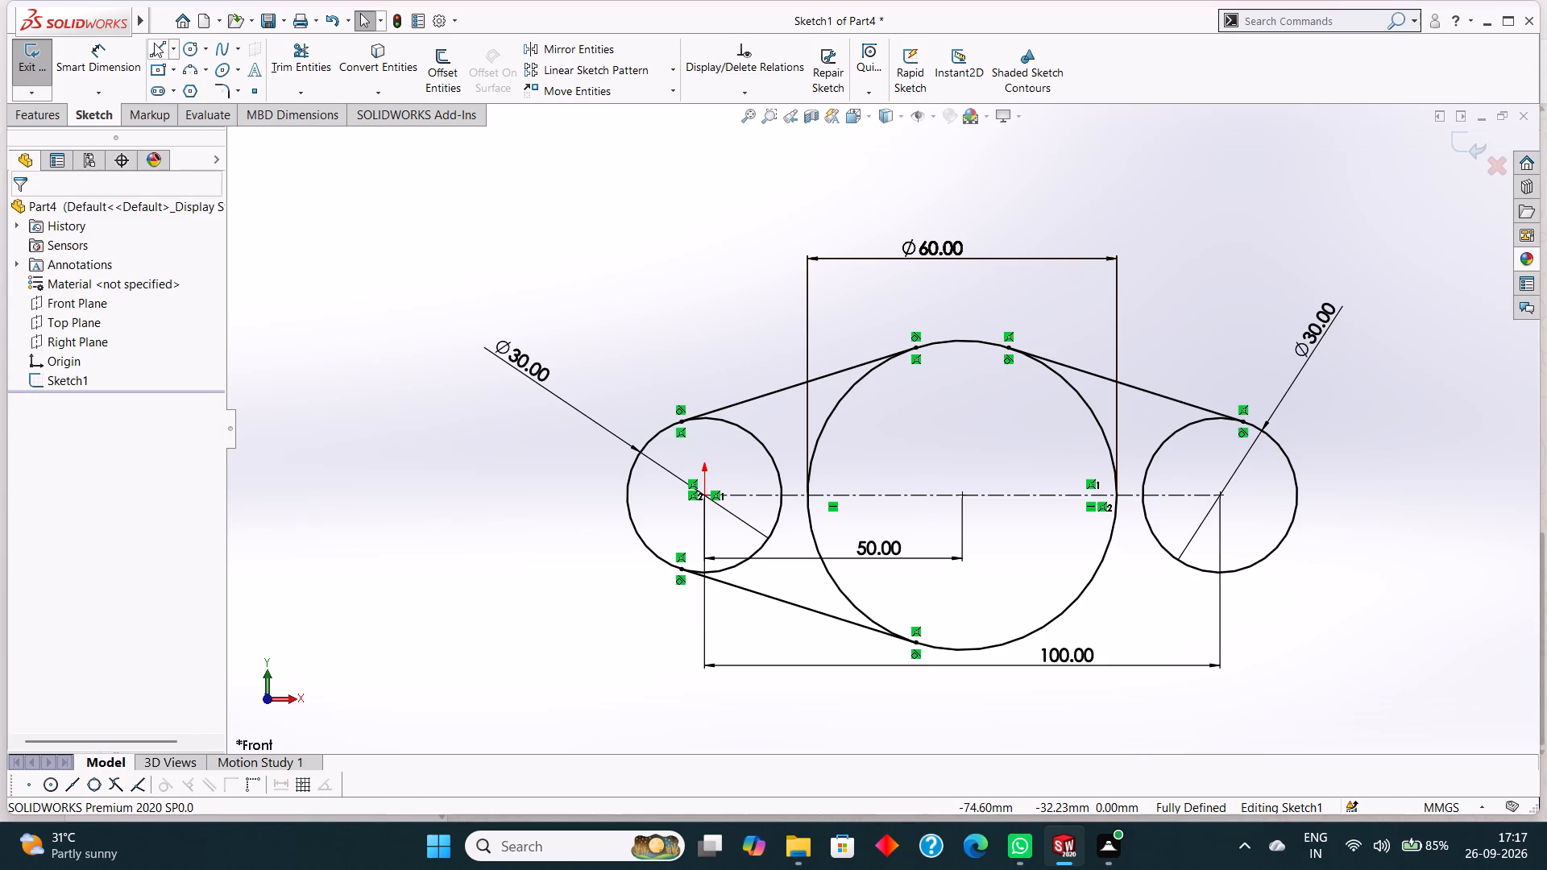
pyautogui.click(1006, 644)
pyautogui.click(1245, 567)
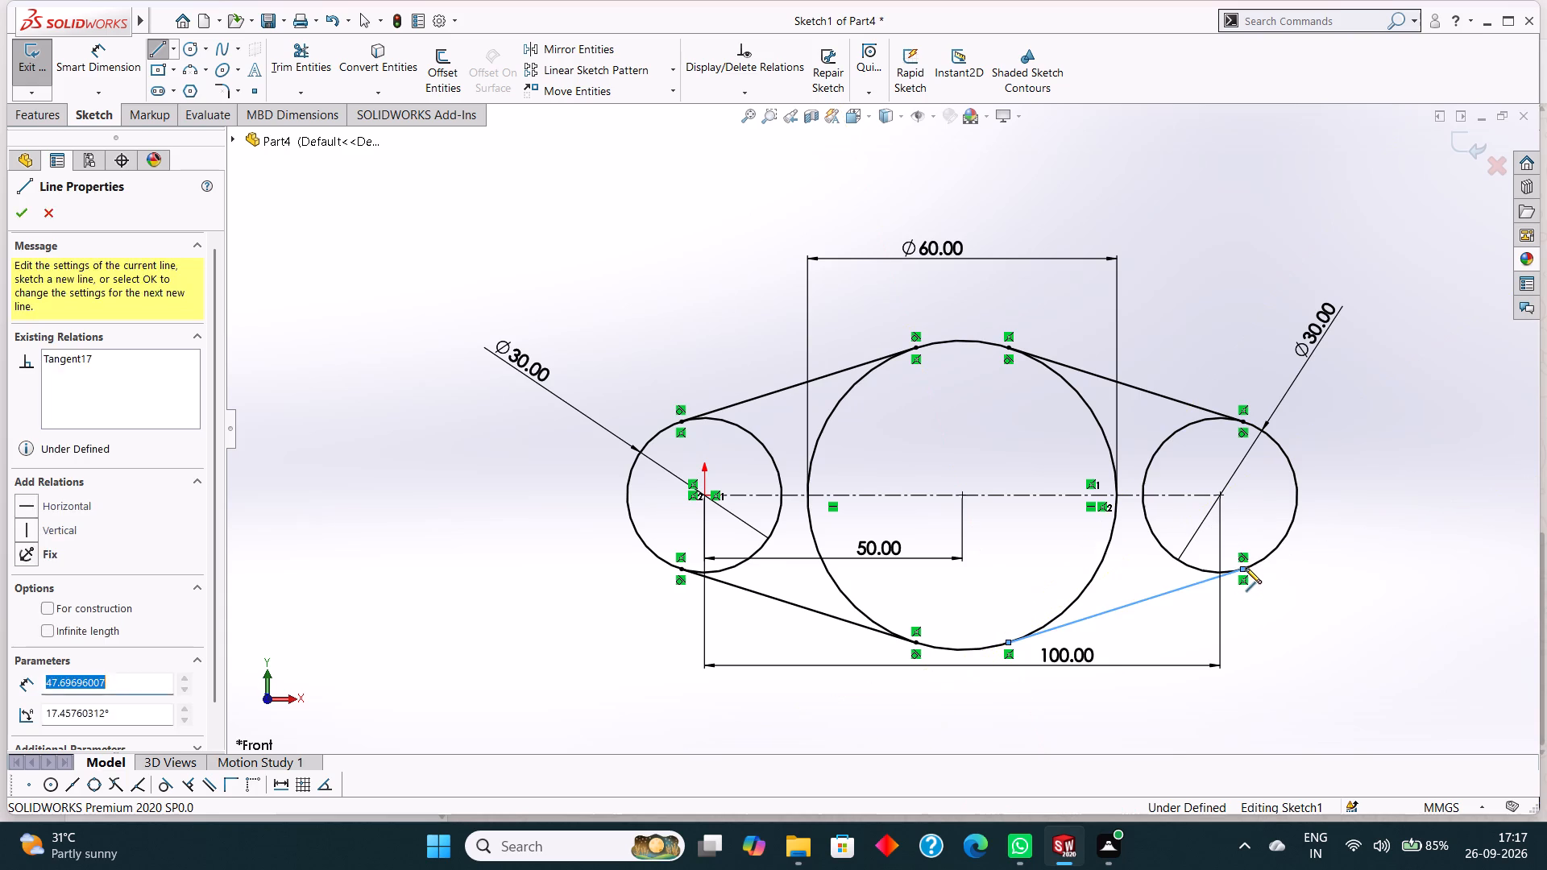
pyautogui.rightClick(1269, 606)
pyautogui.click(1303, 616)
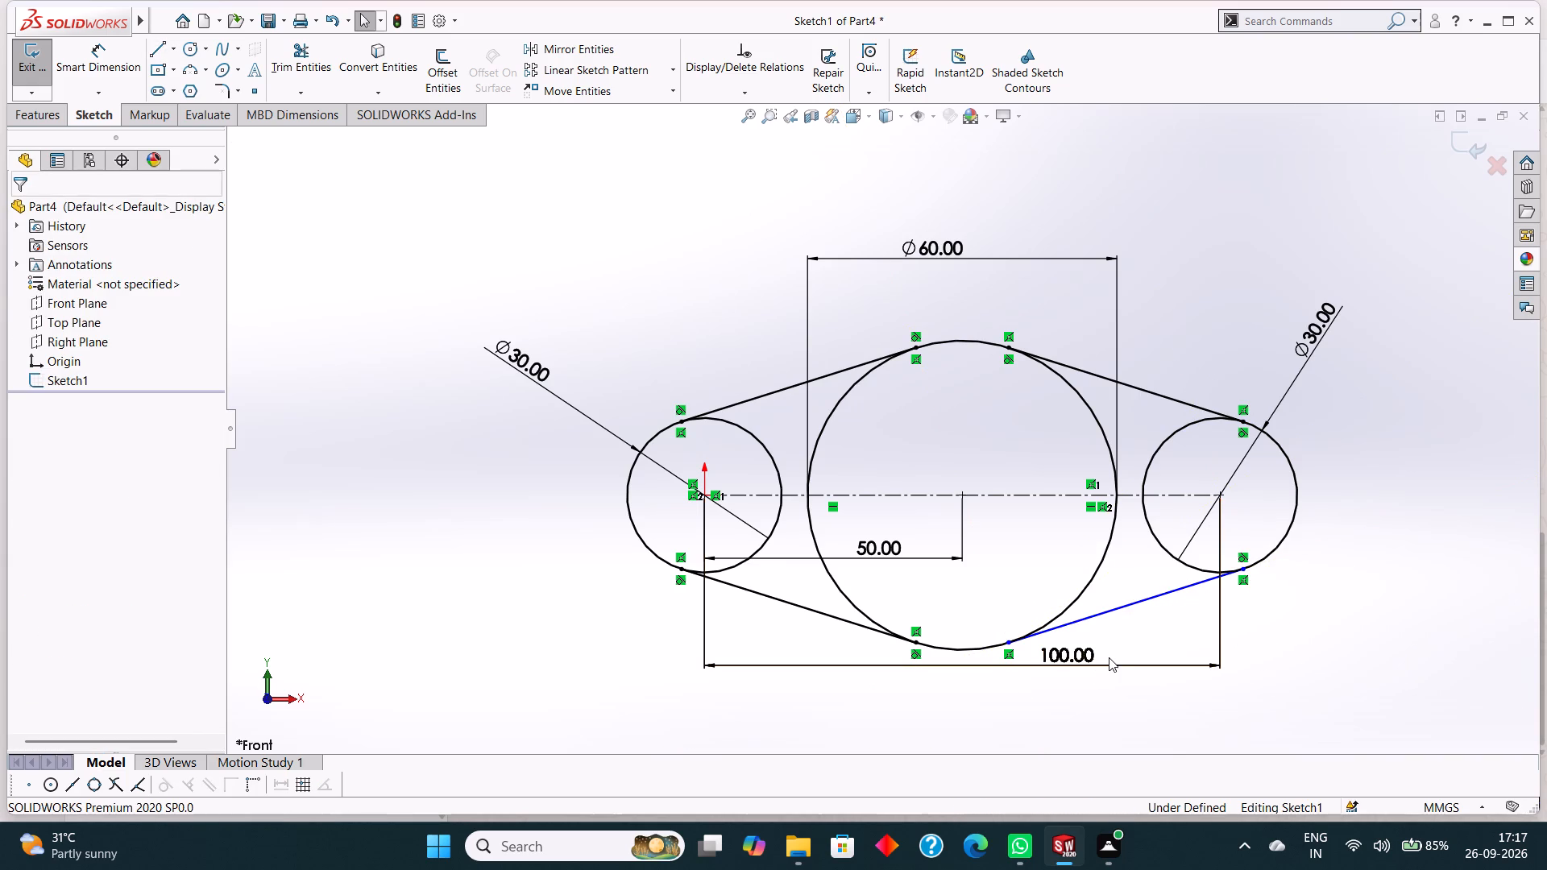
pyautogui.press('Escape')
pyautogui.click(1121, 607)
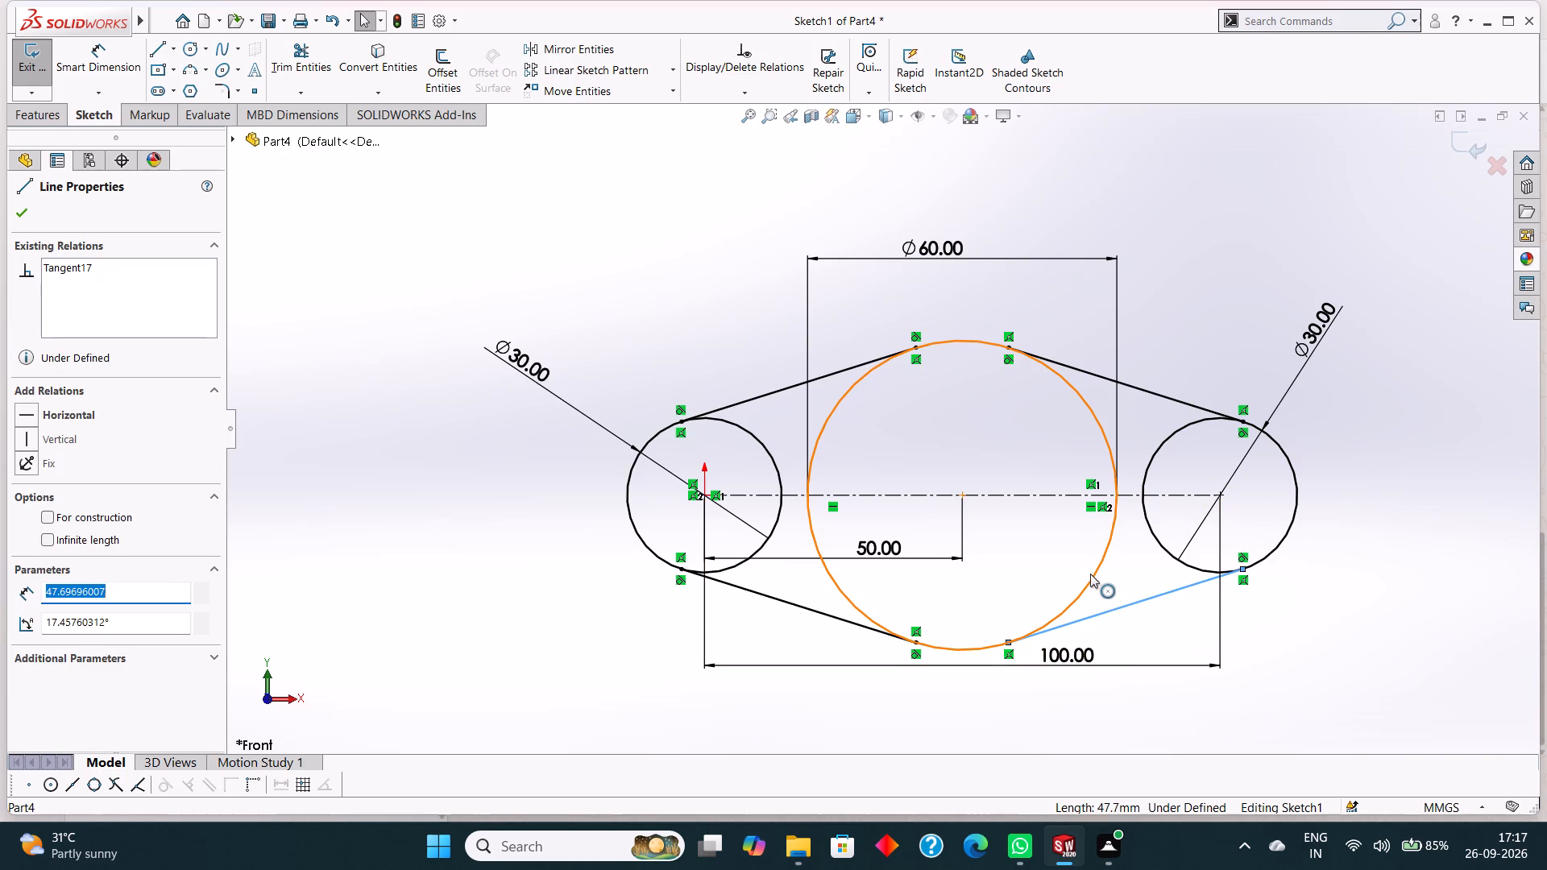
pyautogui.keyDown('ctrl'); pyautogui.click(1091, 574); pyautogui.keyUp('ctrl')
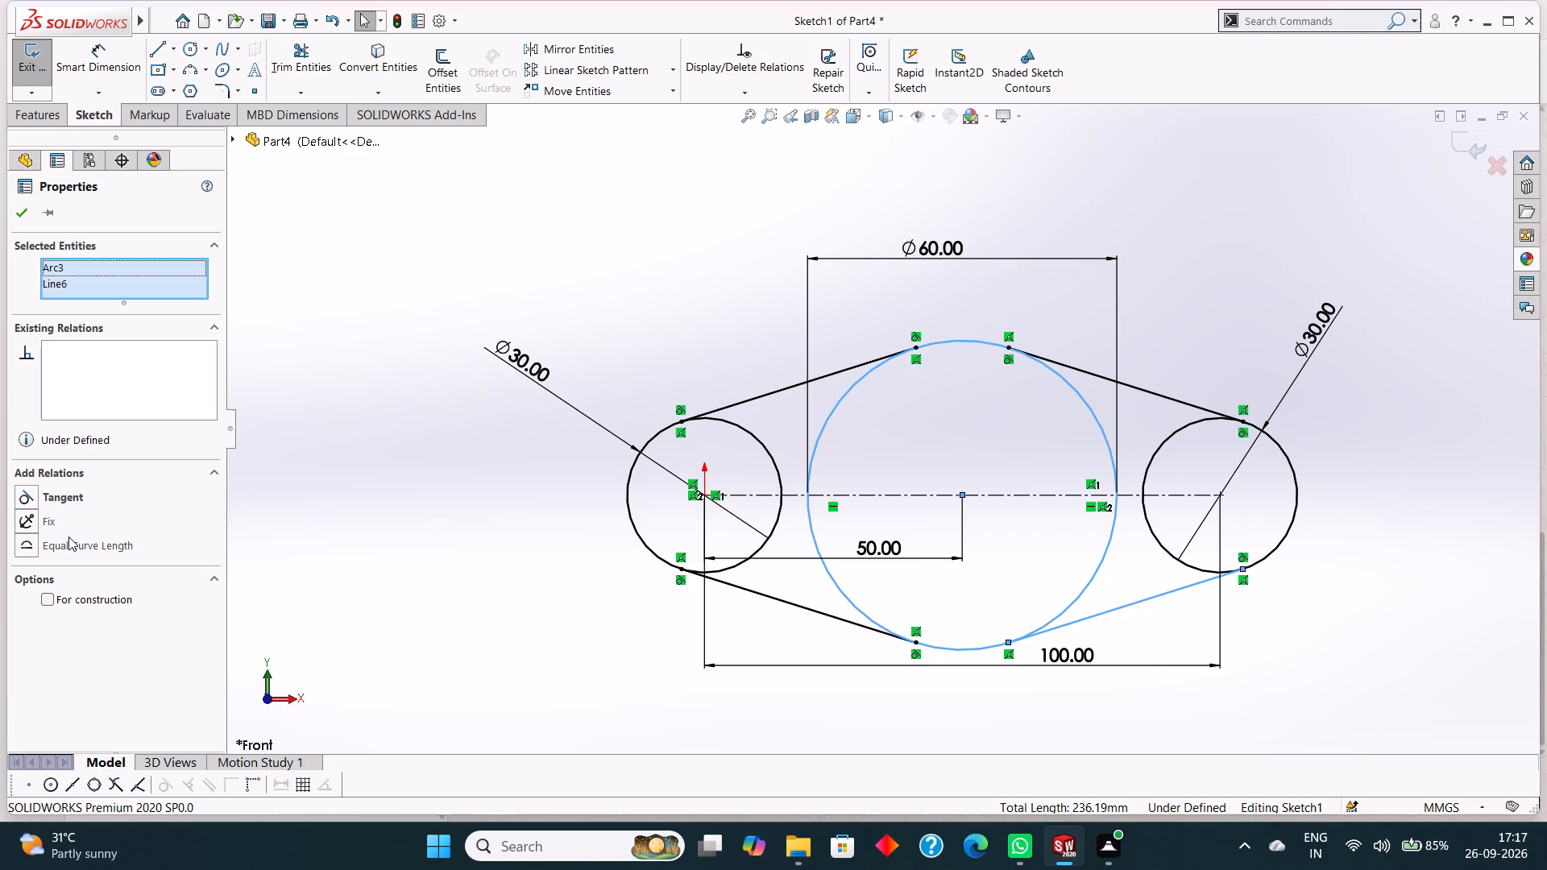
pyautogui.click(56, 500)
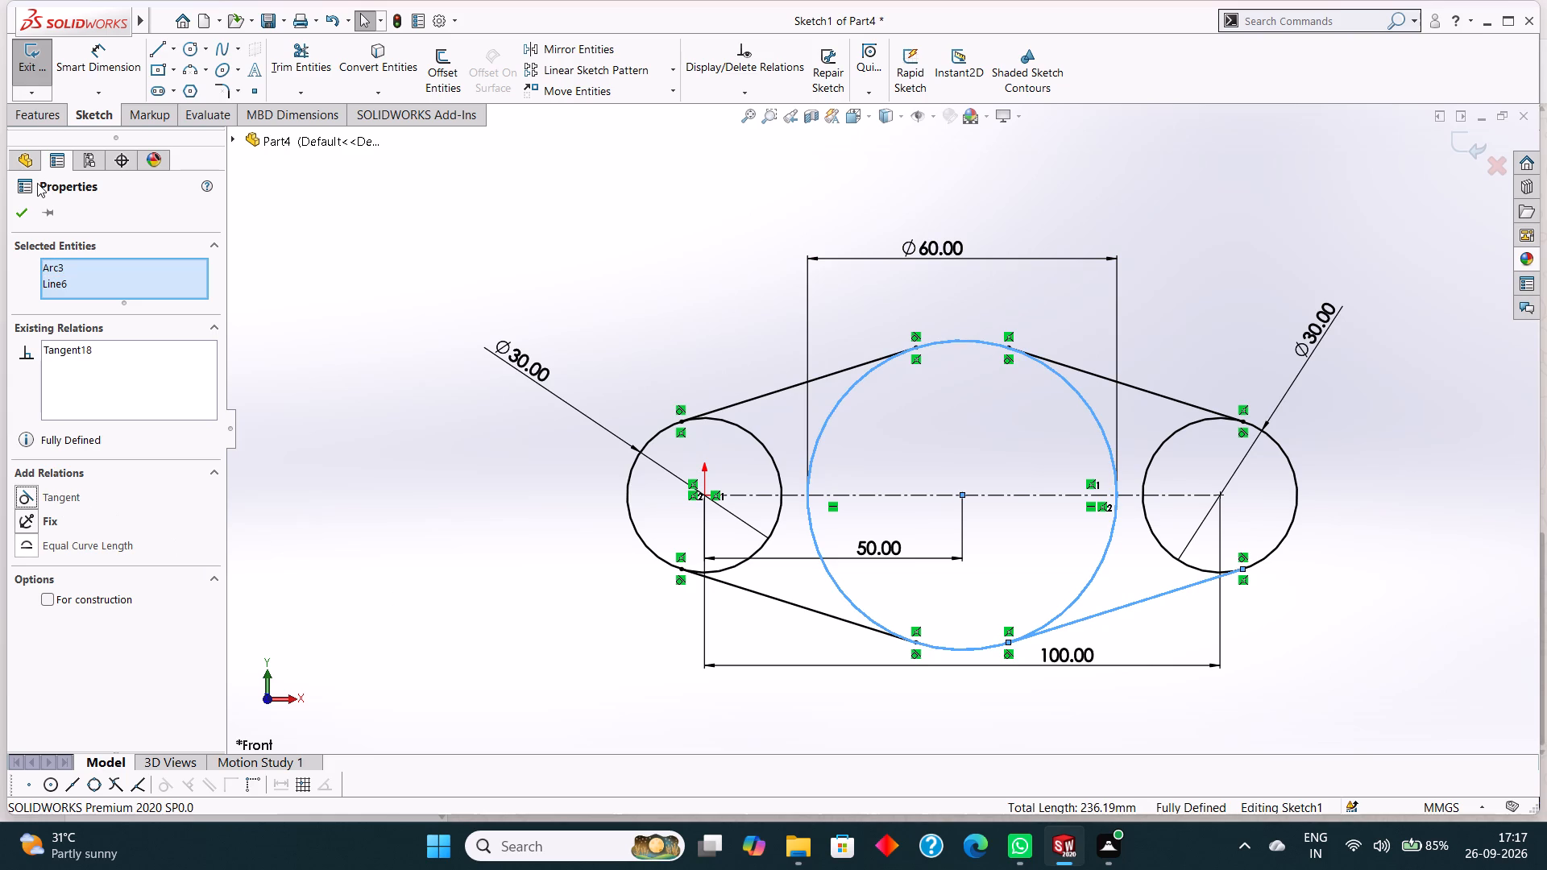
pyautogui.click(19, 209)
# Trim away the middle circle's left and right side arcs, keeping the top and bottom arcs between the tangent lines.
pyautogui.click(291, 54)
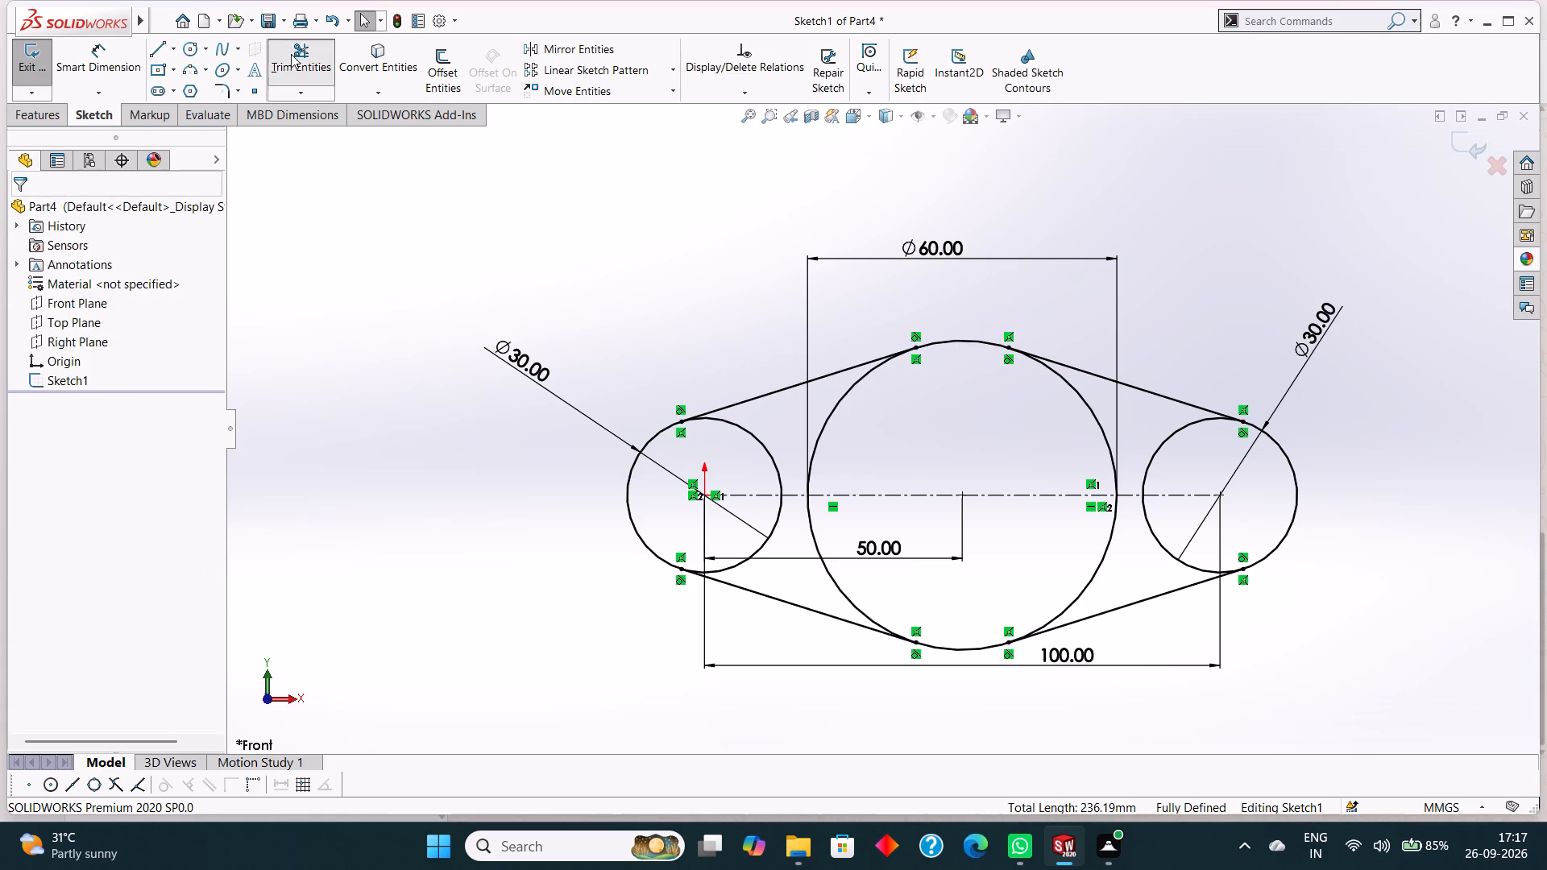
pyautogui.click(856, 383)
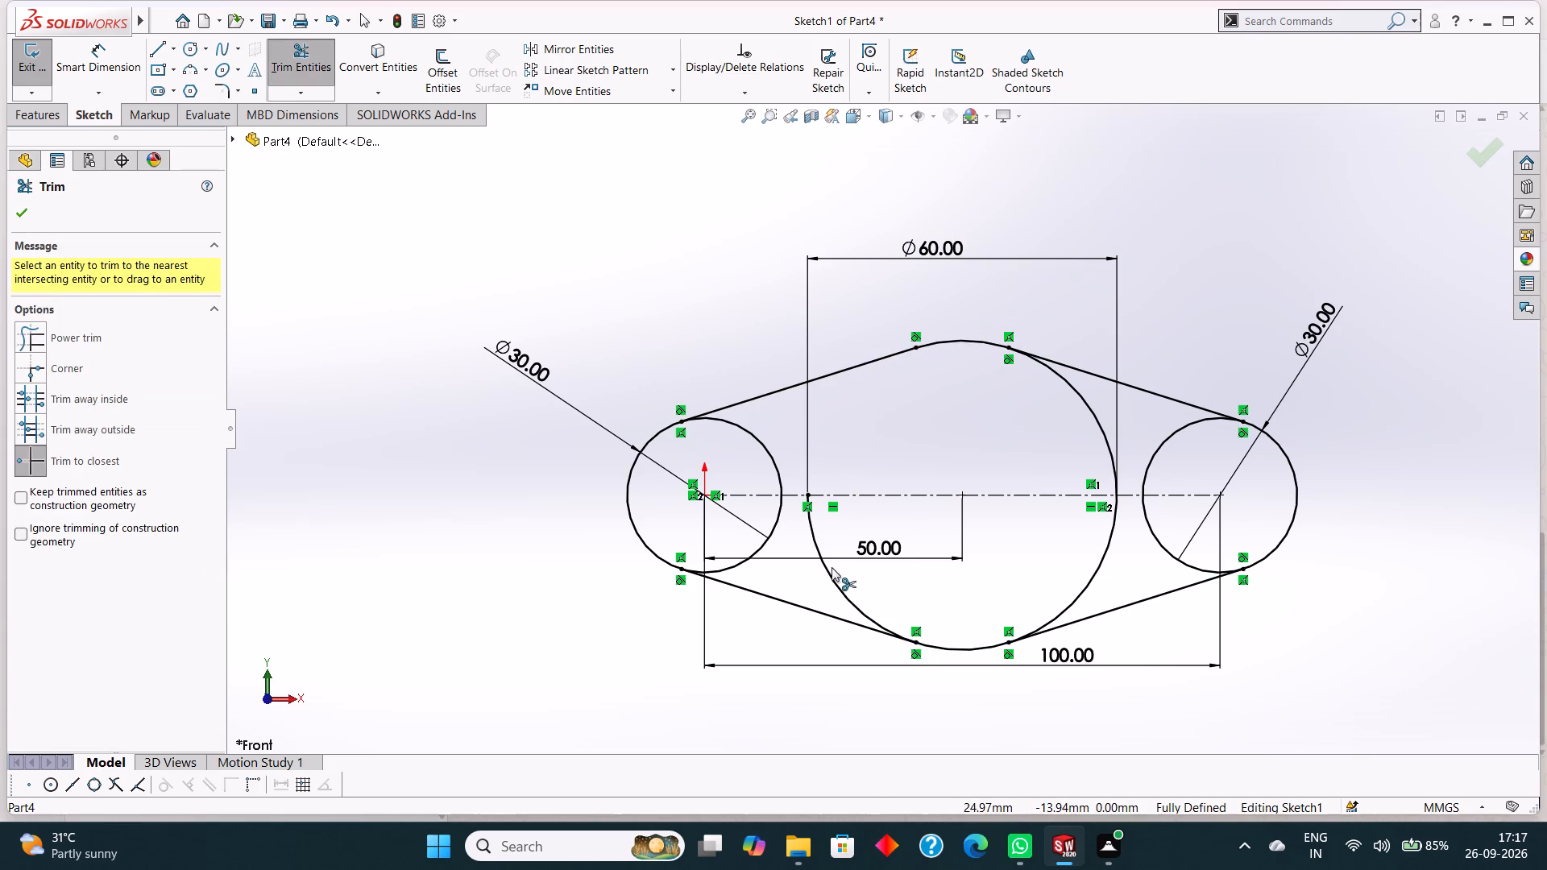
pyautogui.click(822, 567)
pyautogui.click(1069, 386)
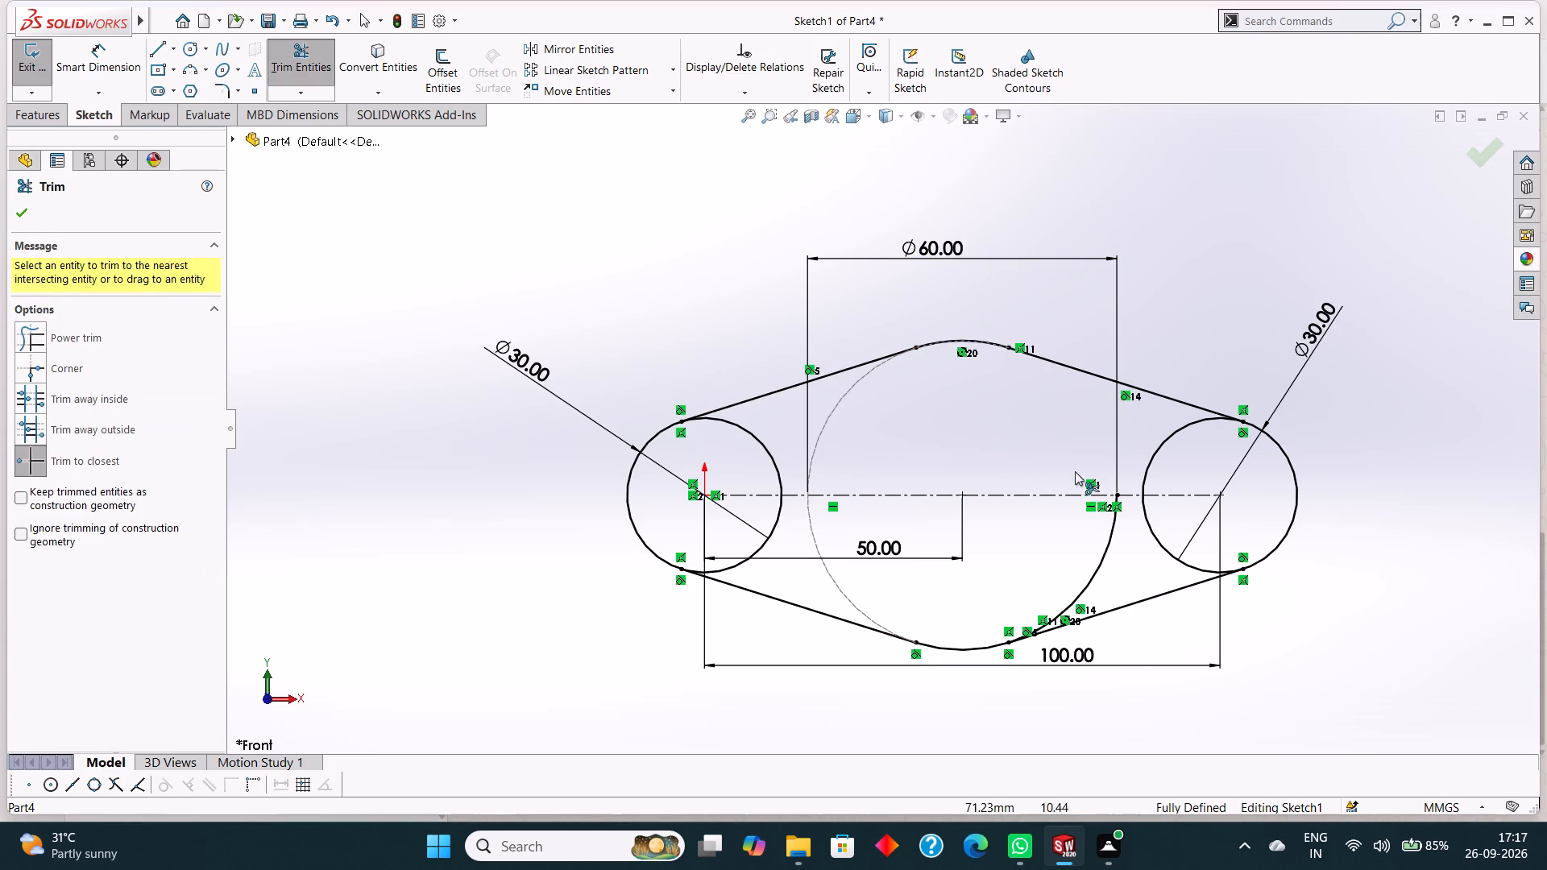
pyautogui.click(1103, 557)
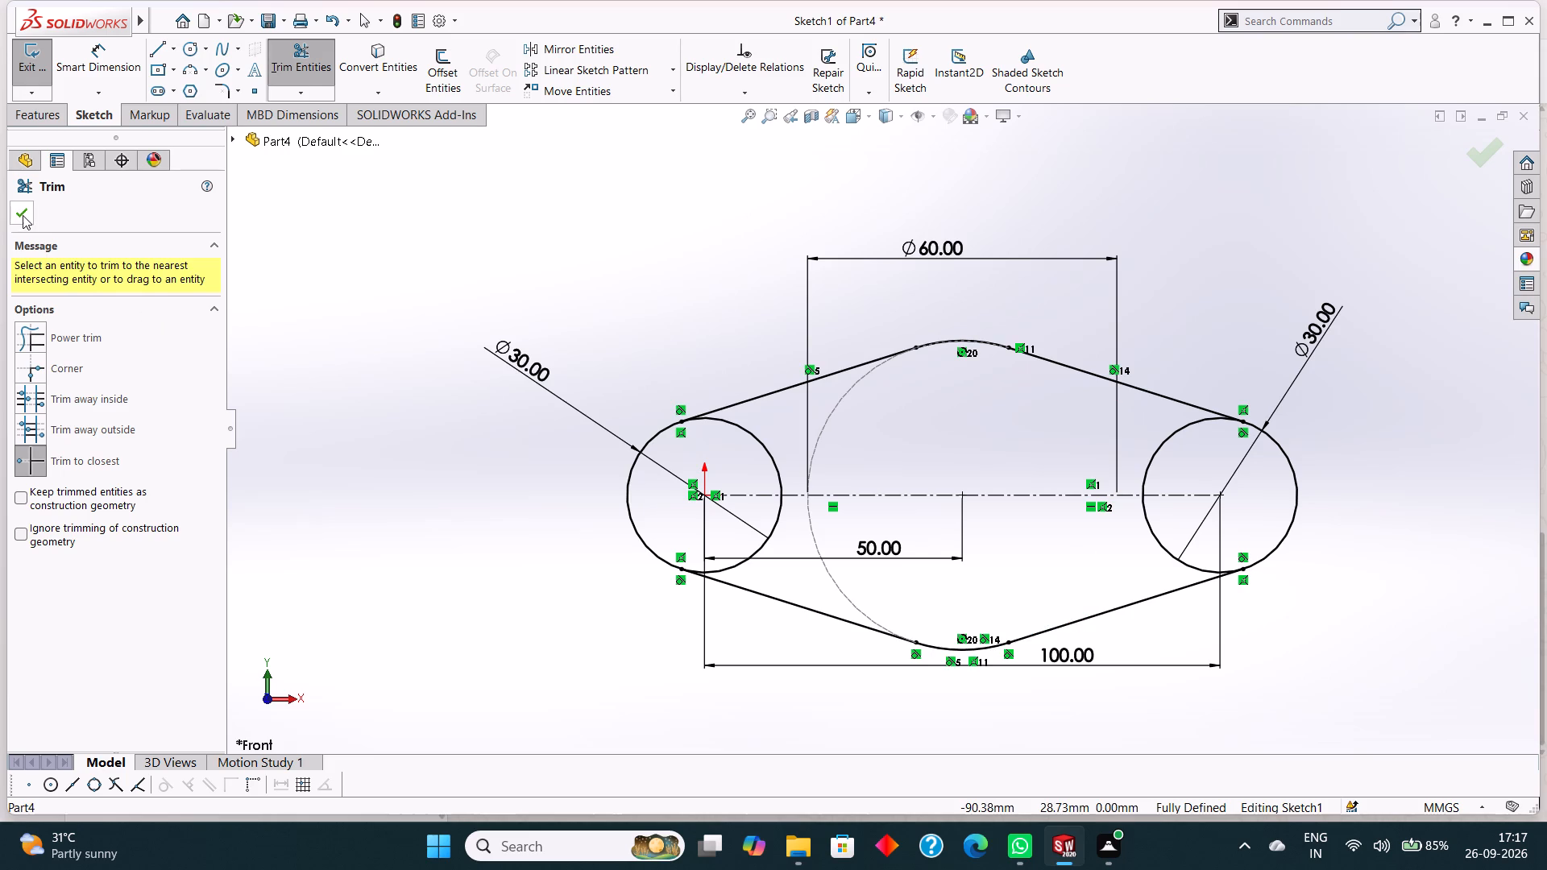
pyautogui.click(23, 215)
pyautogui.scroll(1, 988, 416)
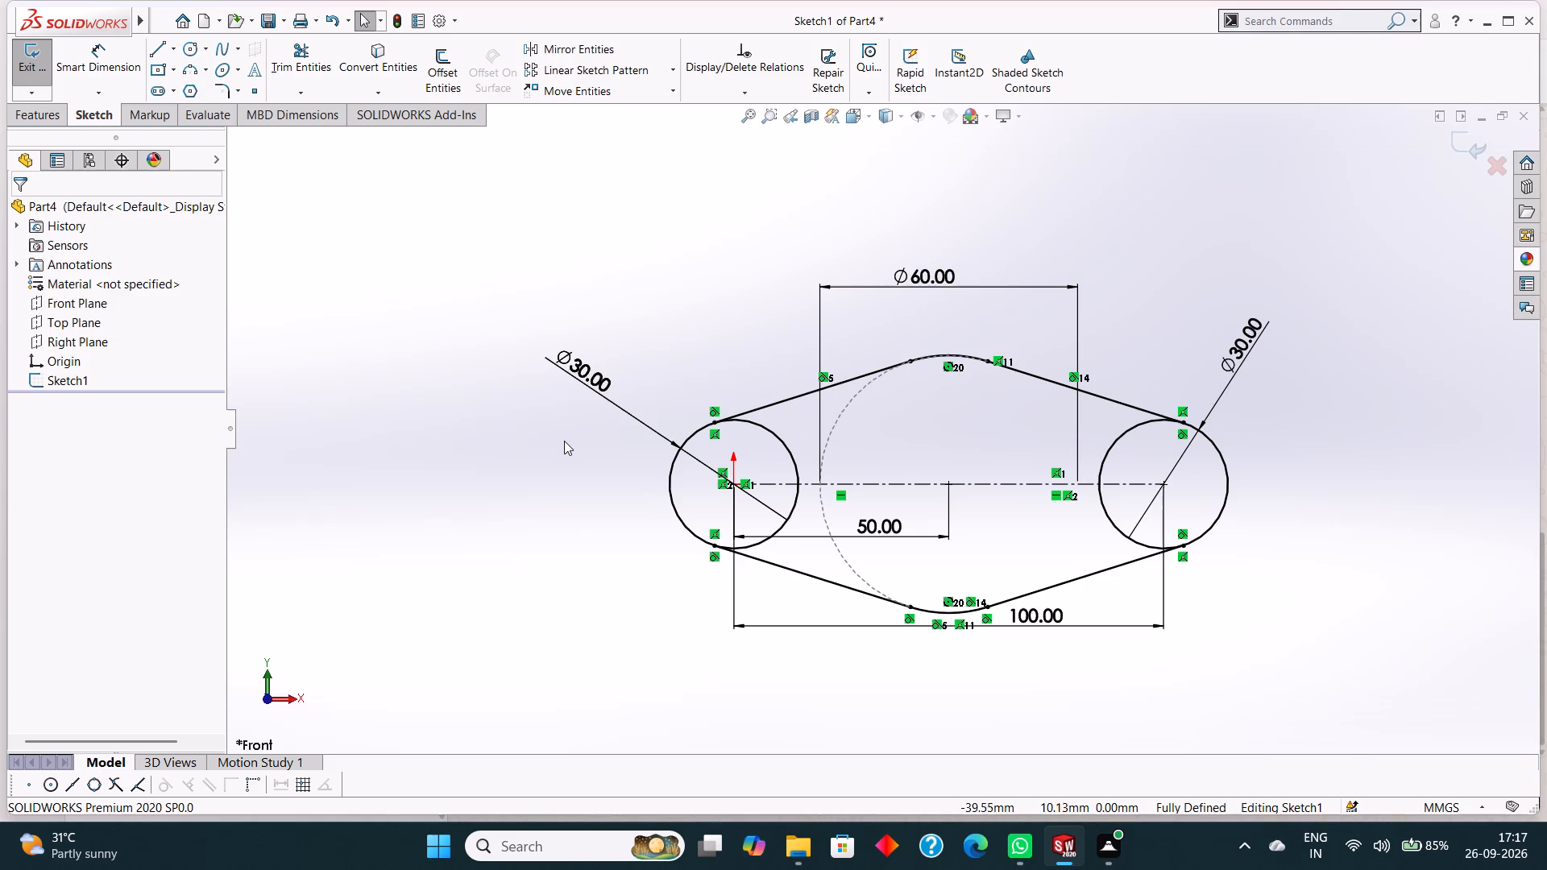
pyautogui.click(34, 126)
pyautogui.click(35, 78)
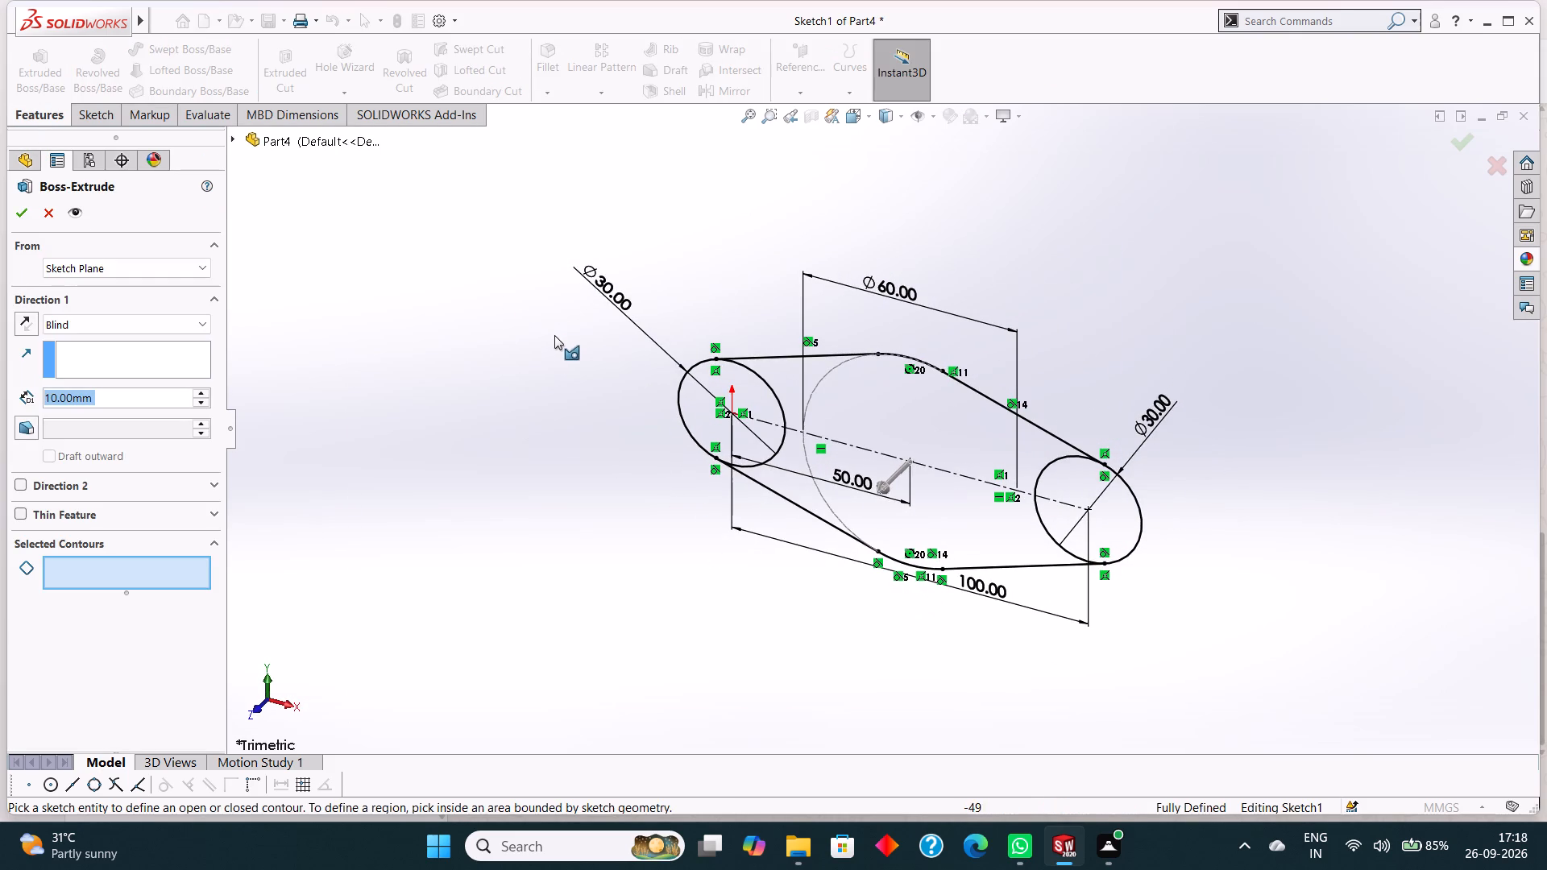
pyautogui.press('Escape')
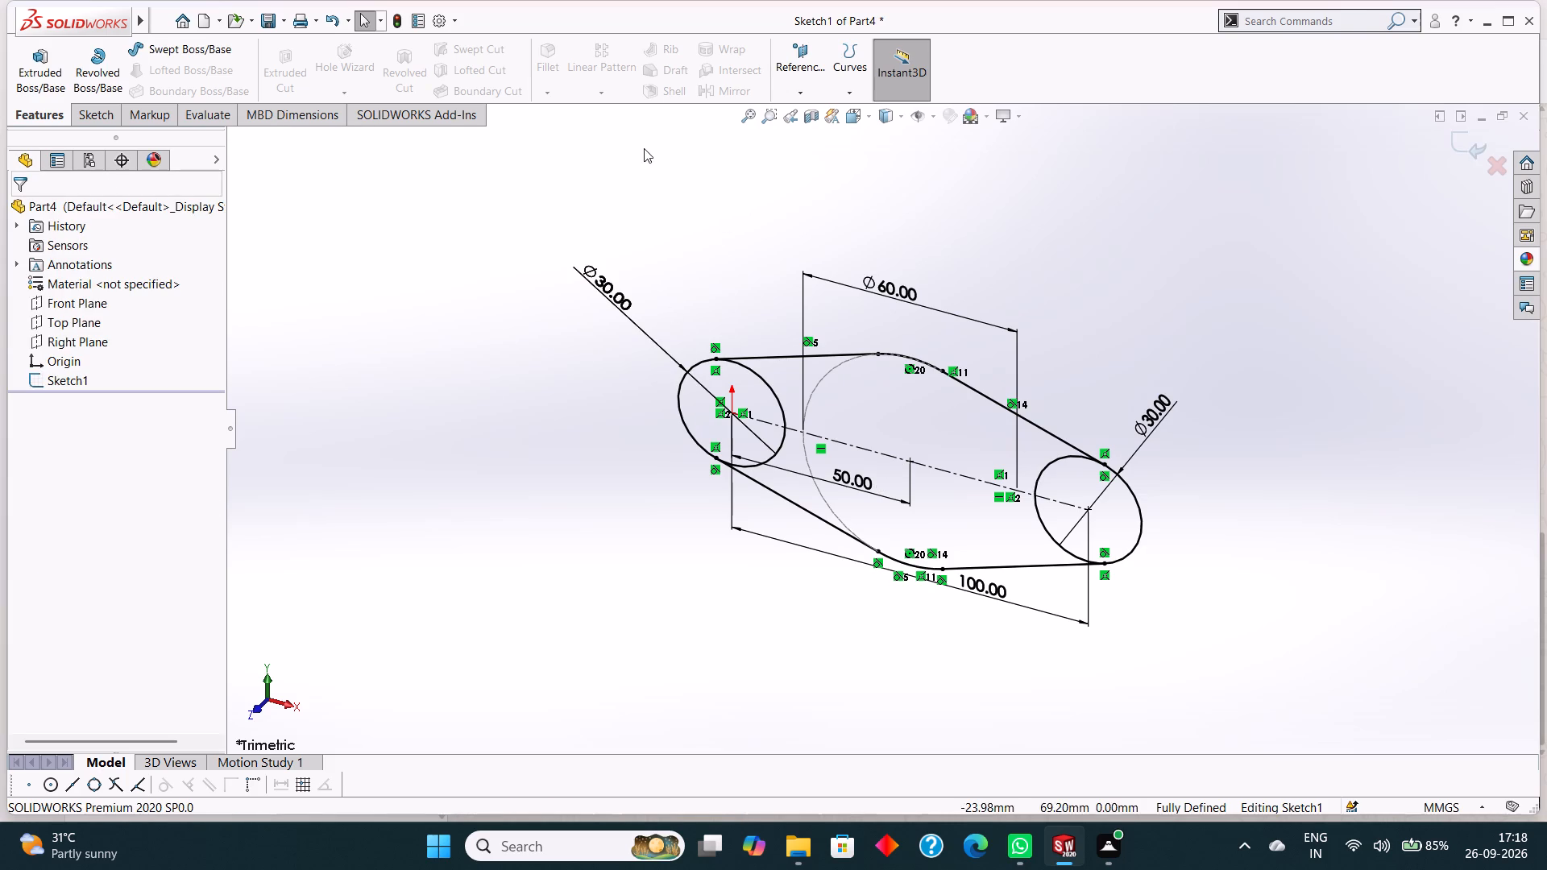
# Trim away the inner arcs of both 30 mm end circles to leave a single closed outline.
pyautogui.click(82, 106)
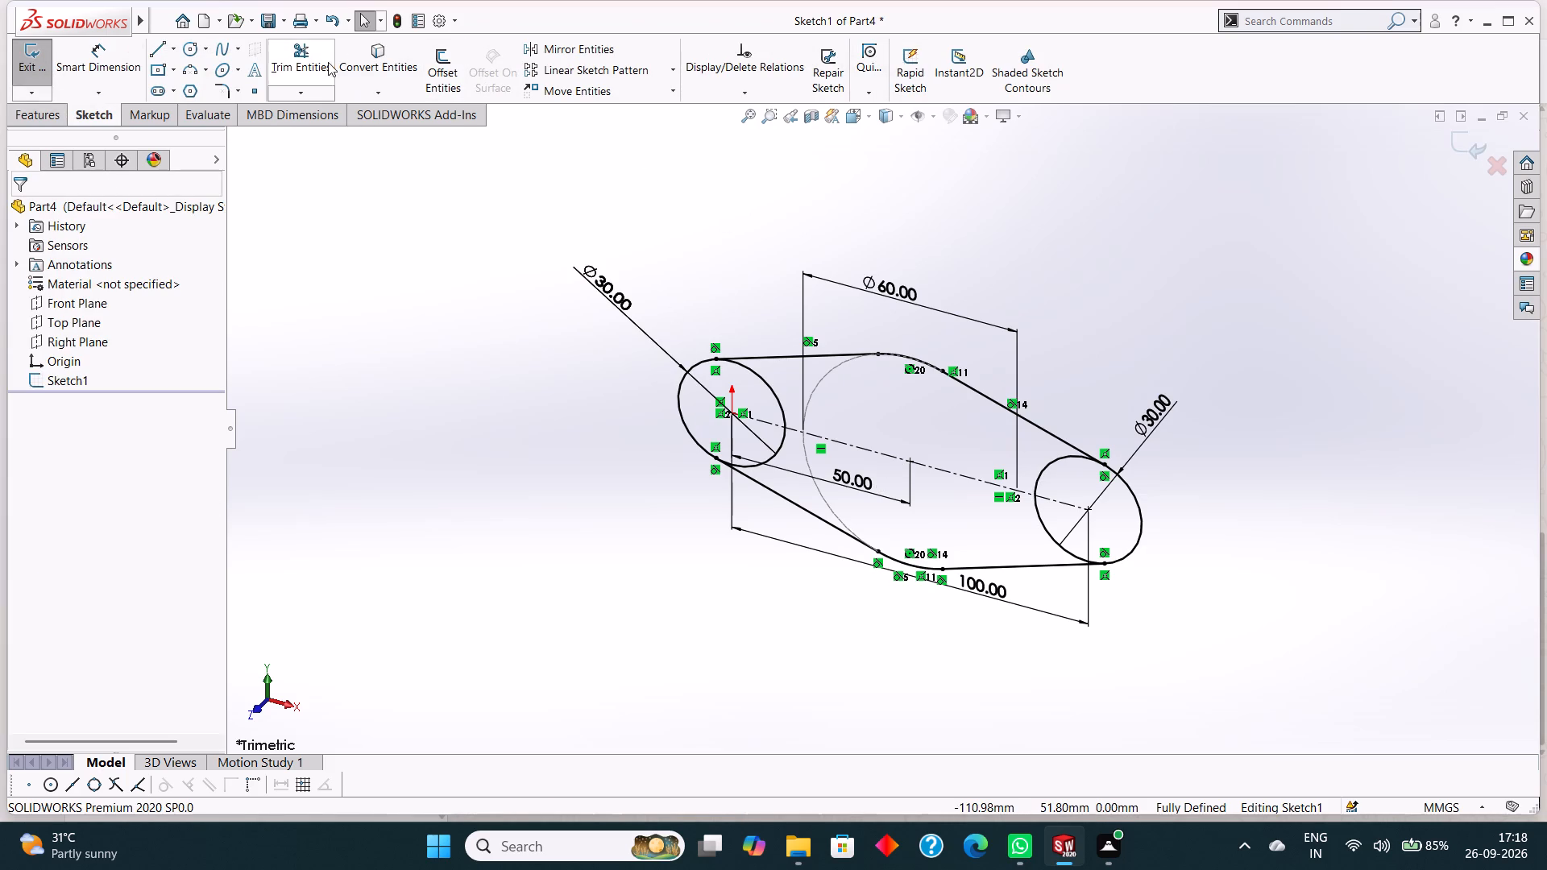
pyautogui.click(310, 53)
pyautogui.click(763, 380)
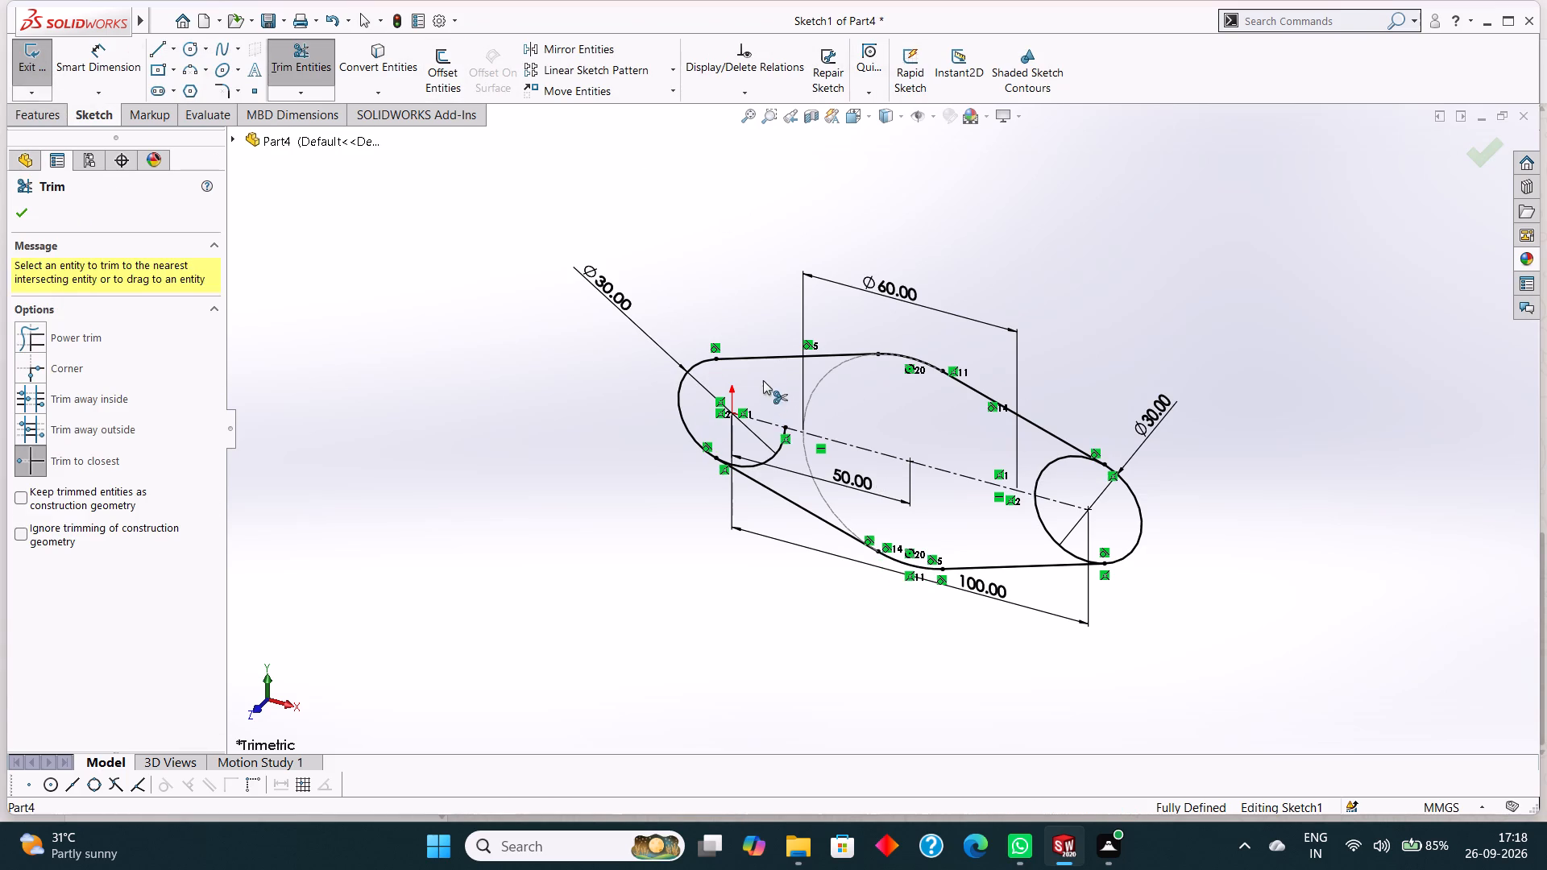
pyautogui.click(781, 446)
pyautogui.click(1064, 453)
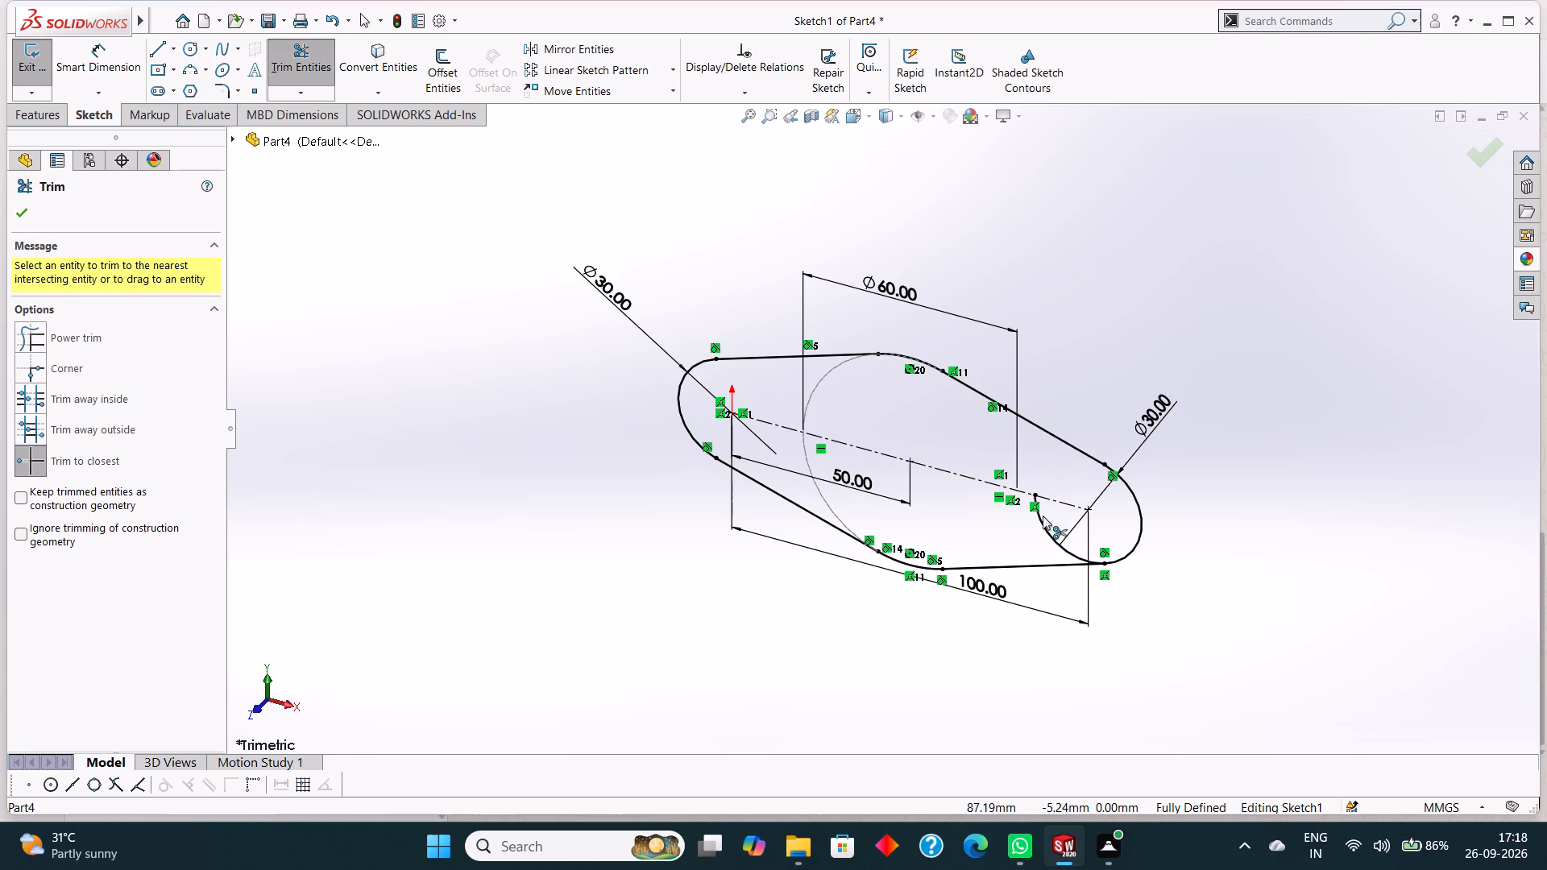
pyautogui.click(1042, 521)
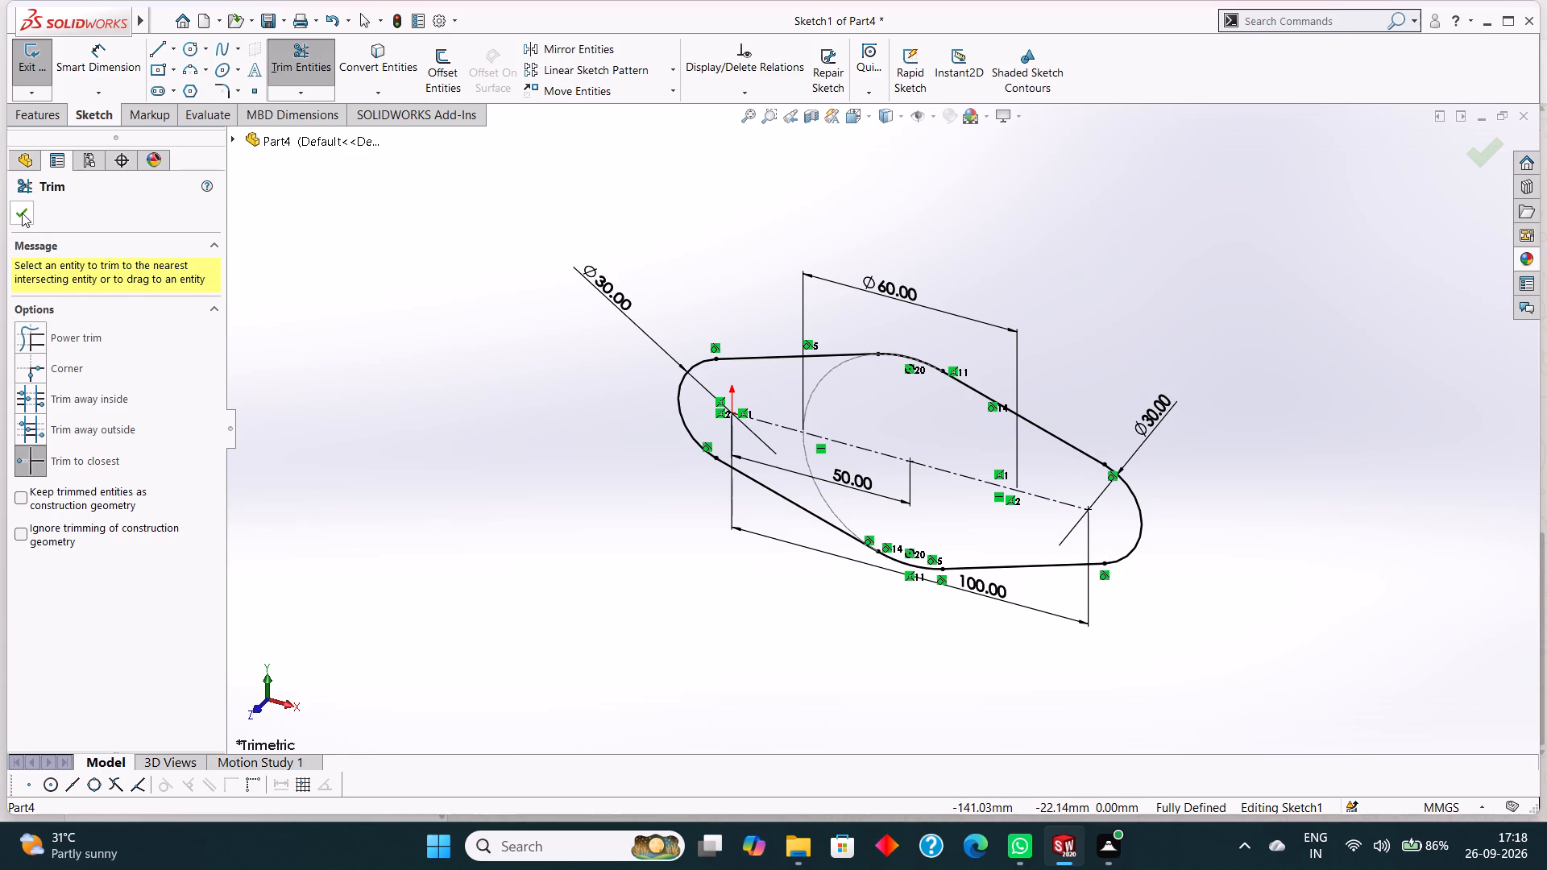
pyautogui.click(22, 213)
# Extrude the closed outline as a blind boss with a depth of 20 mm.
pyautogui.click(33, 115)
pyautogui.click(35, 78)
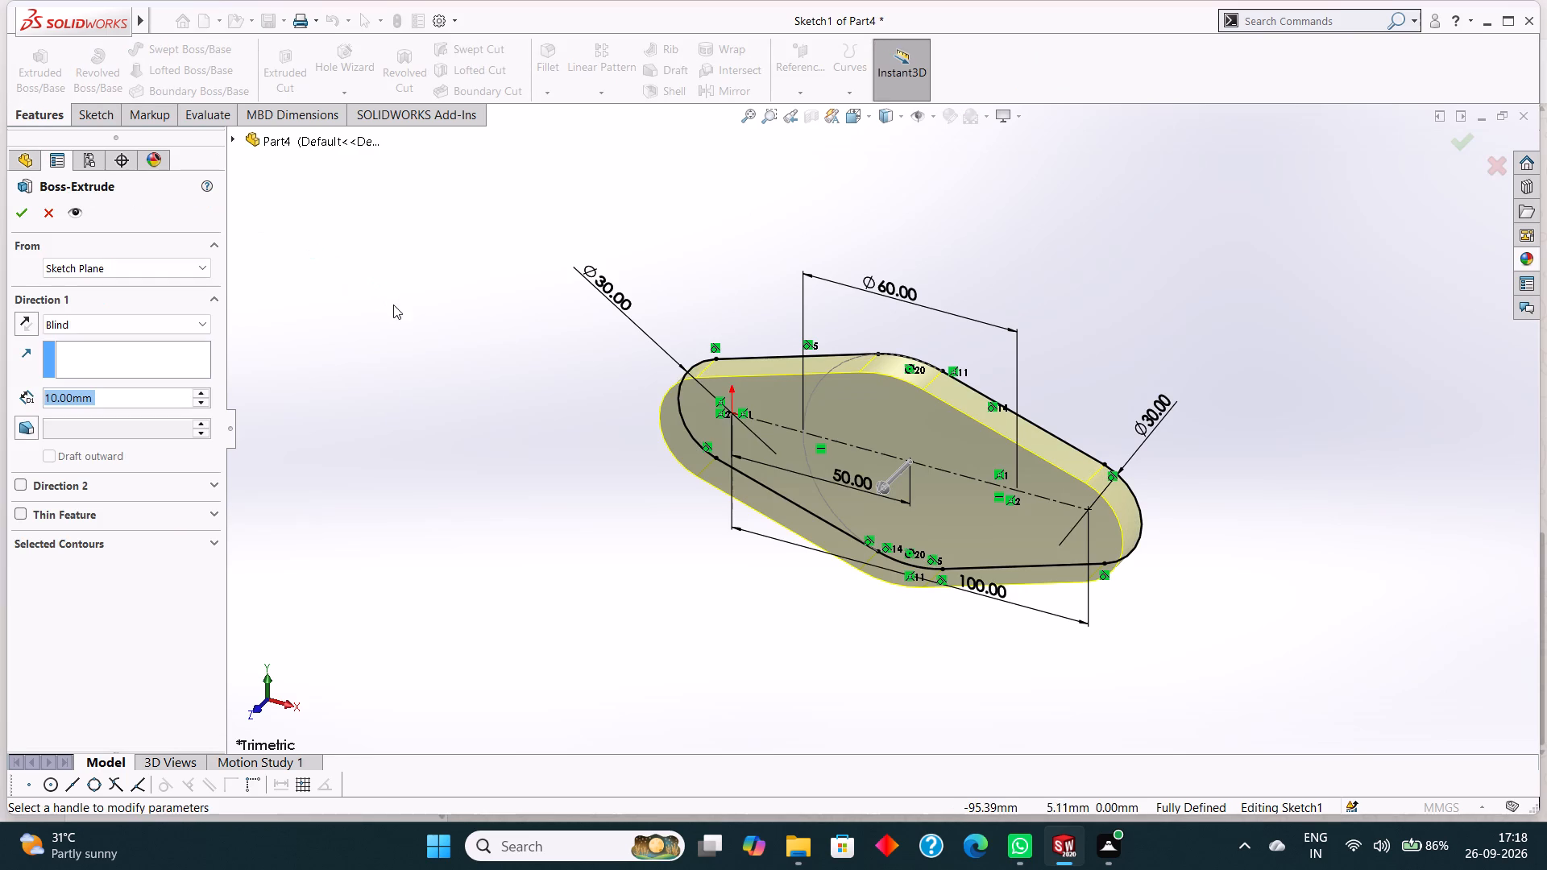
pyautogui.write('20')
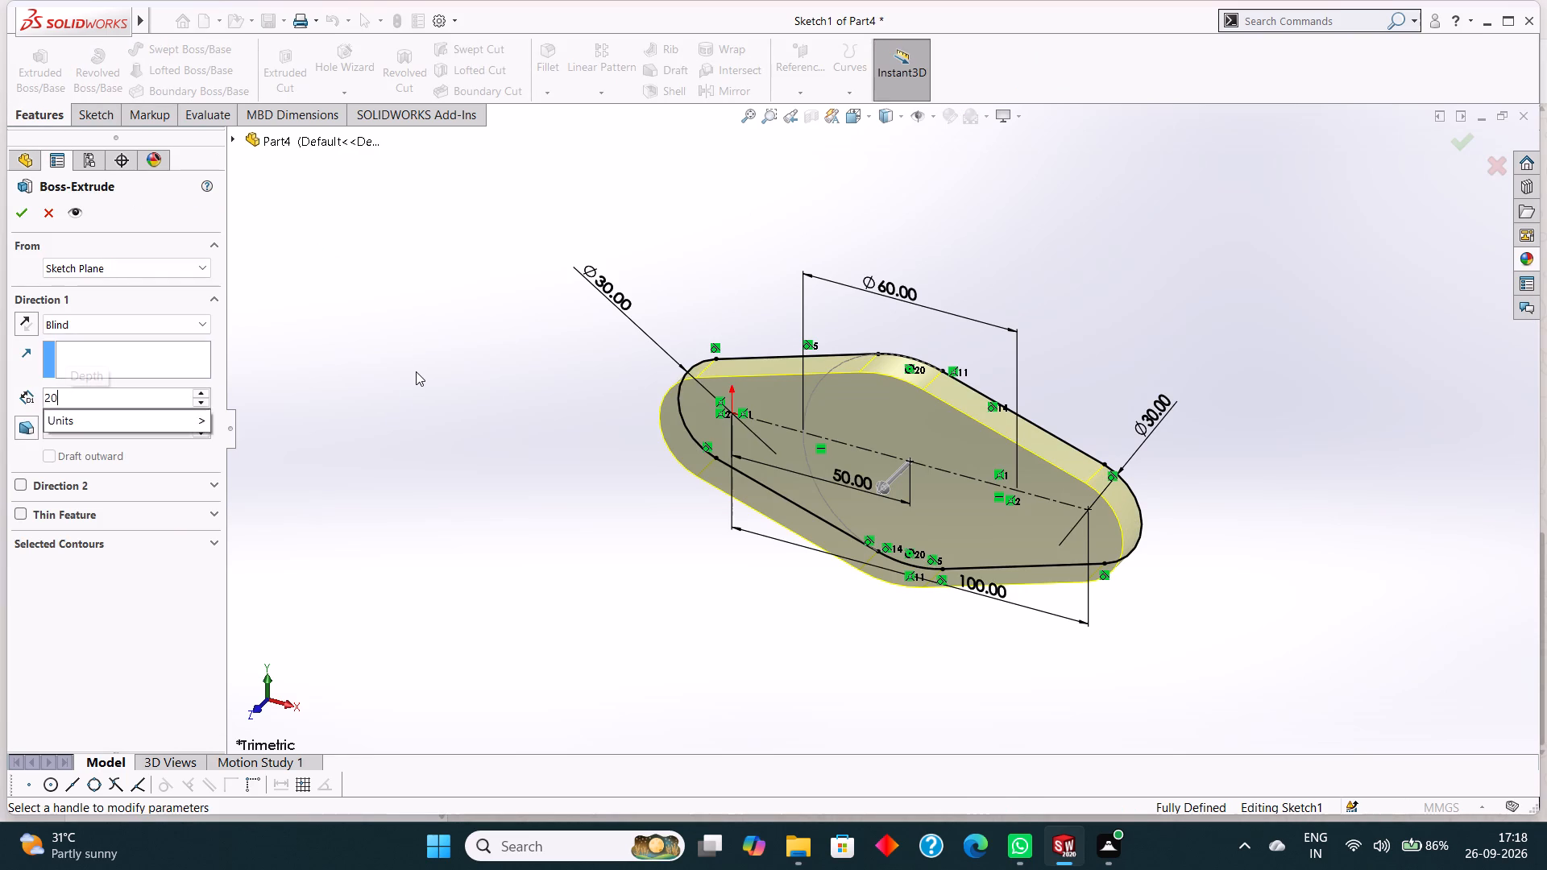
pyautogui.press('Return')
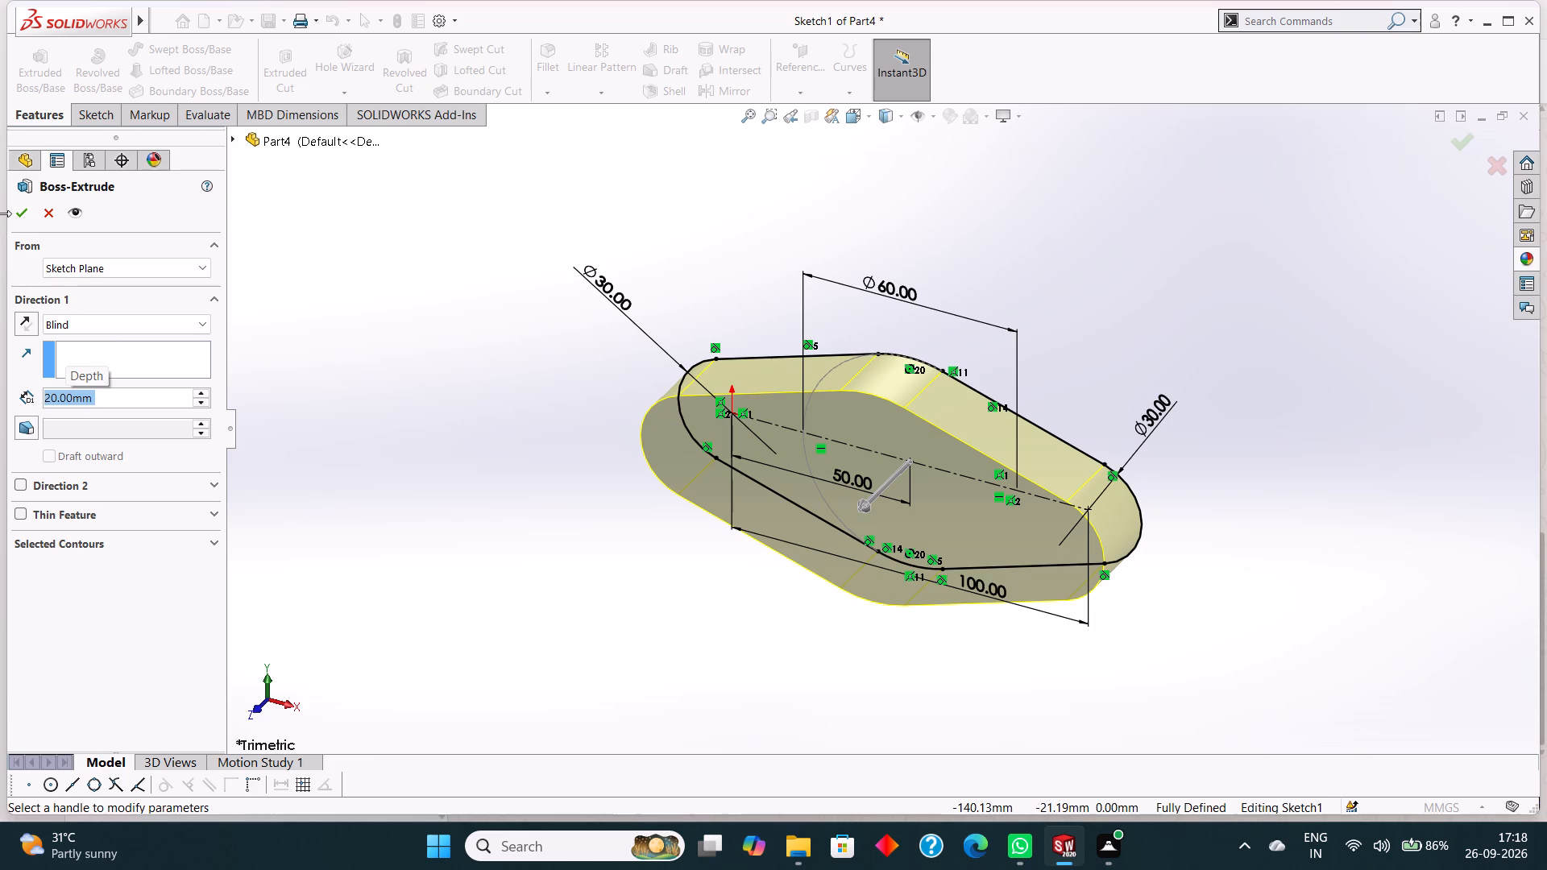
pyautogui.click(21, 218)
pyautogui.click(614, 298)
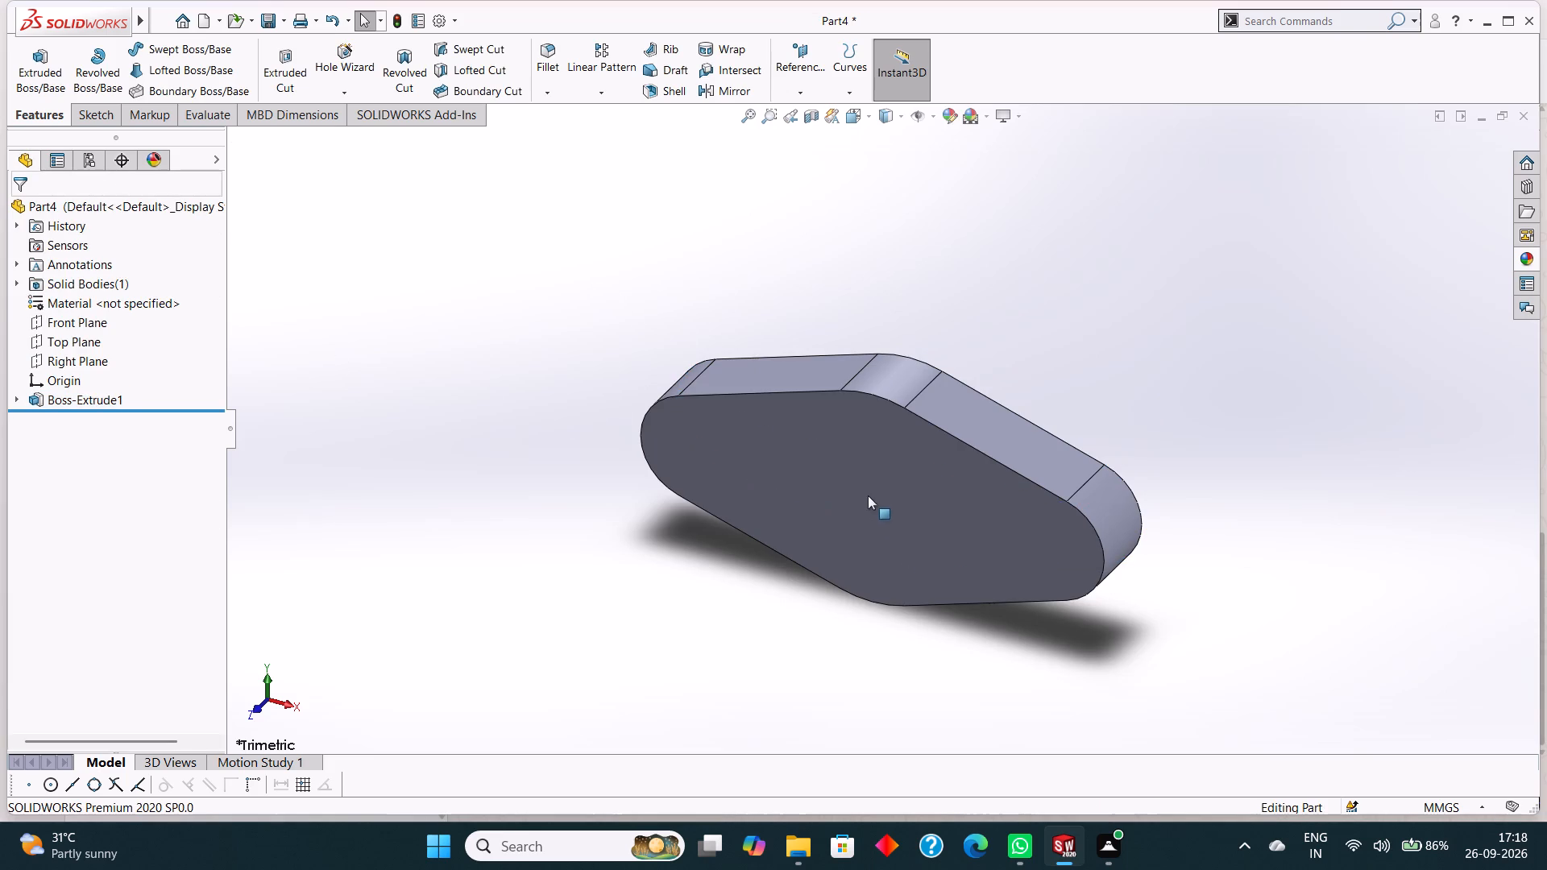
# Start a new sketch on the front face of the extruded plate, viewed normal to that face.
pyautogui.click(868, 495)
pyautogui.hotkey('ctrl', '8')
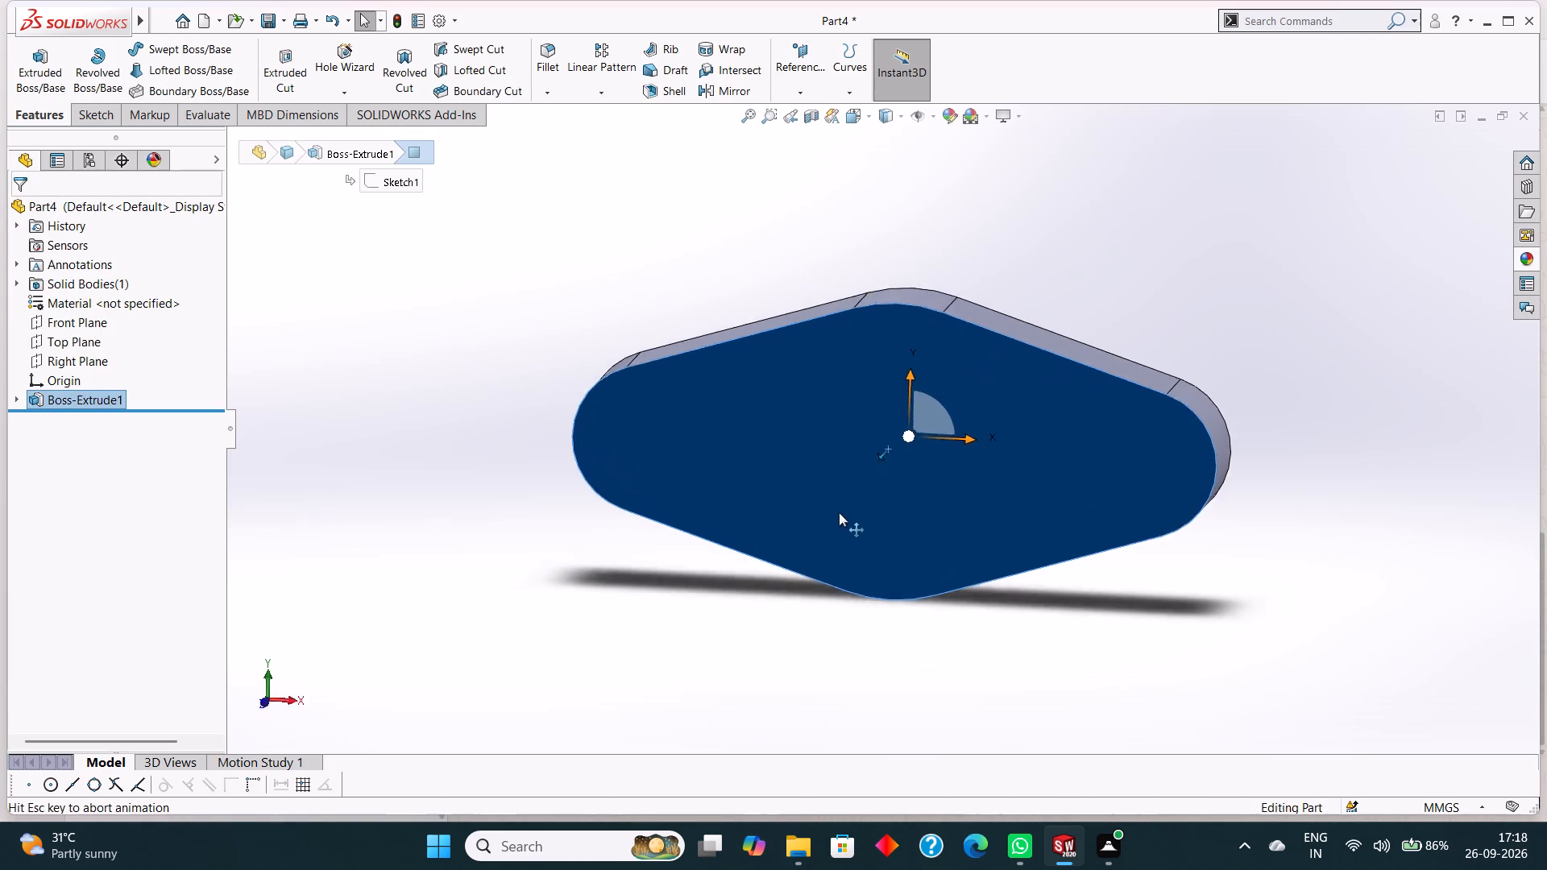
pyautogui.rightClick(795, 391)
pyautogui.click(834, 366)
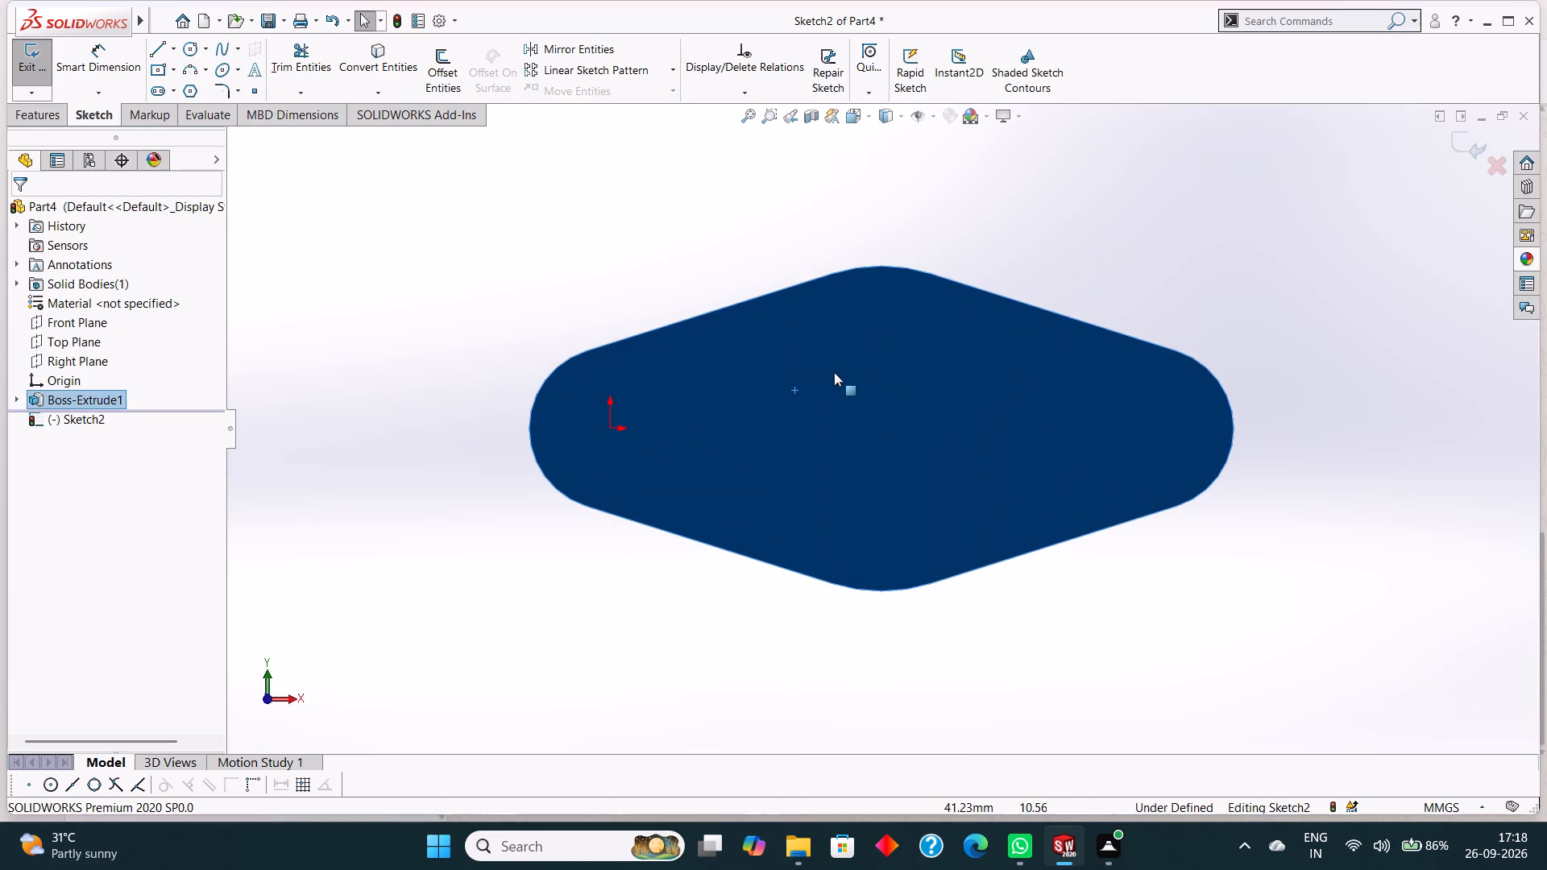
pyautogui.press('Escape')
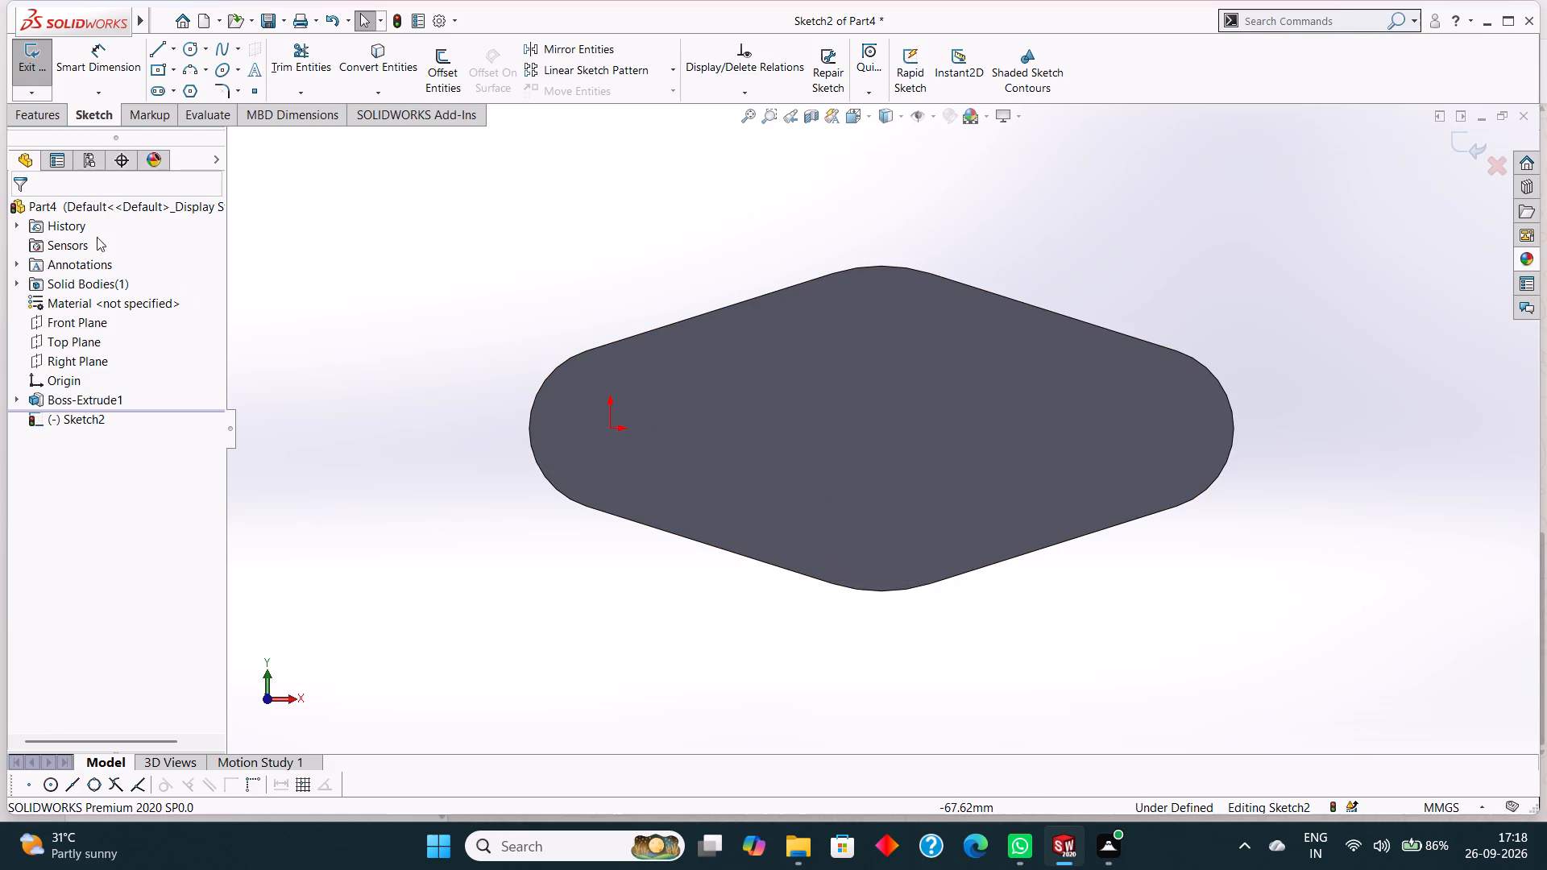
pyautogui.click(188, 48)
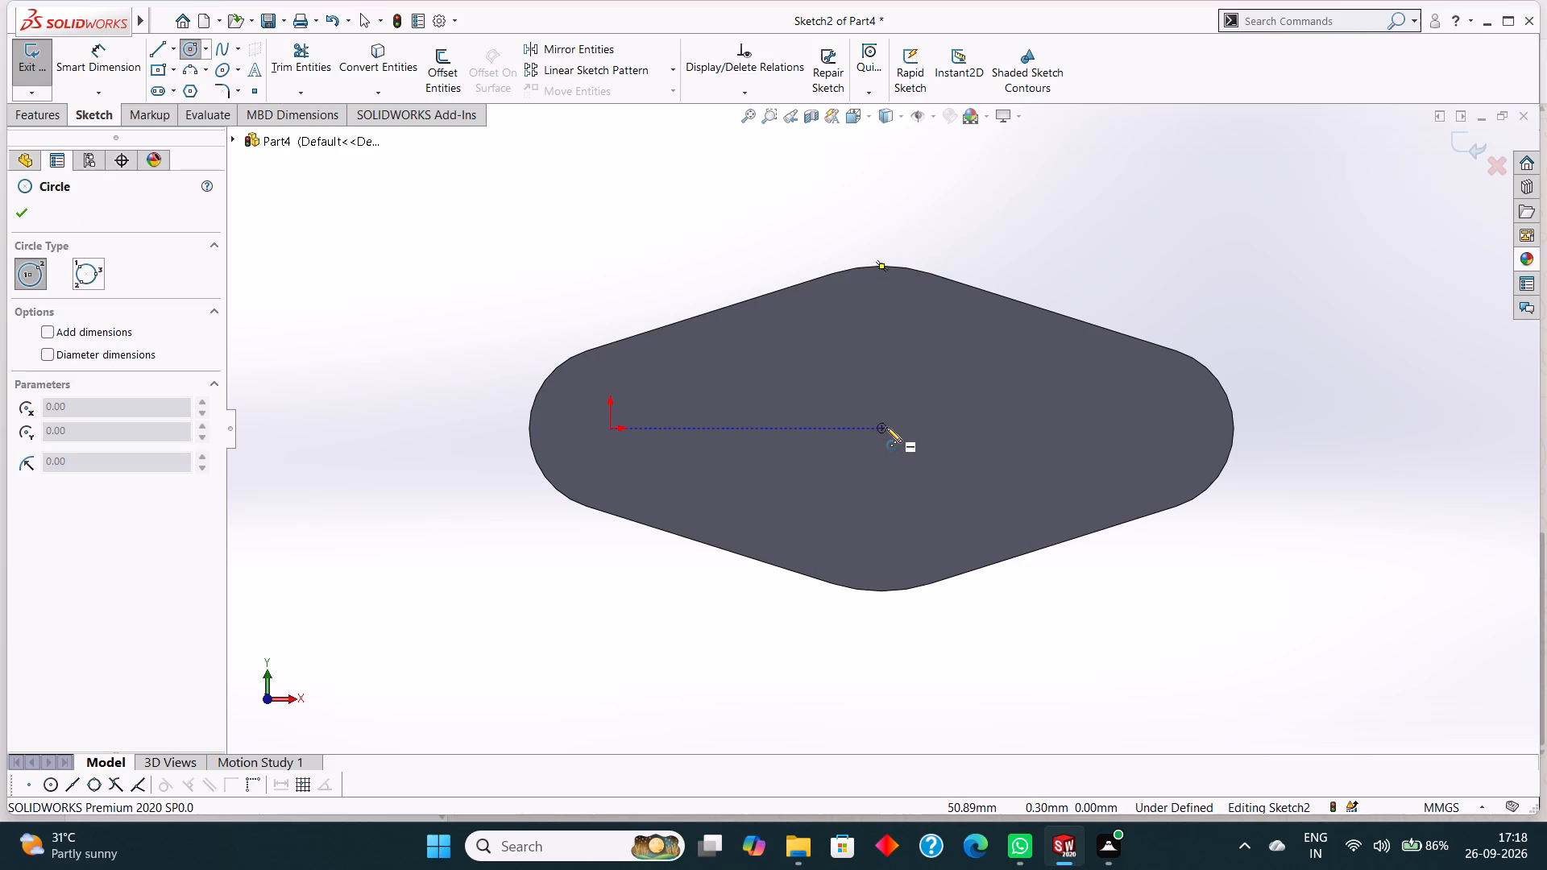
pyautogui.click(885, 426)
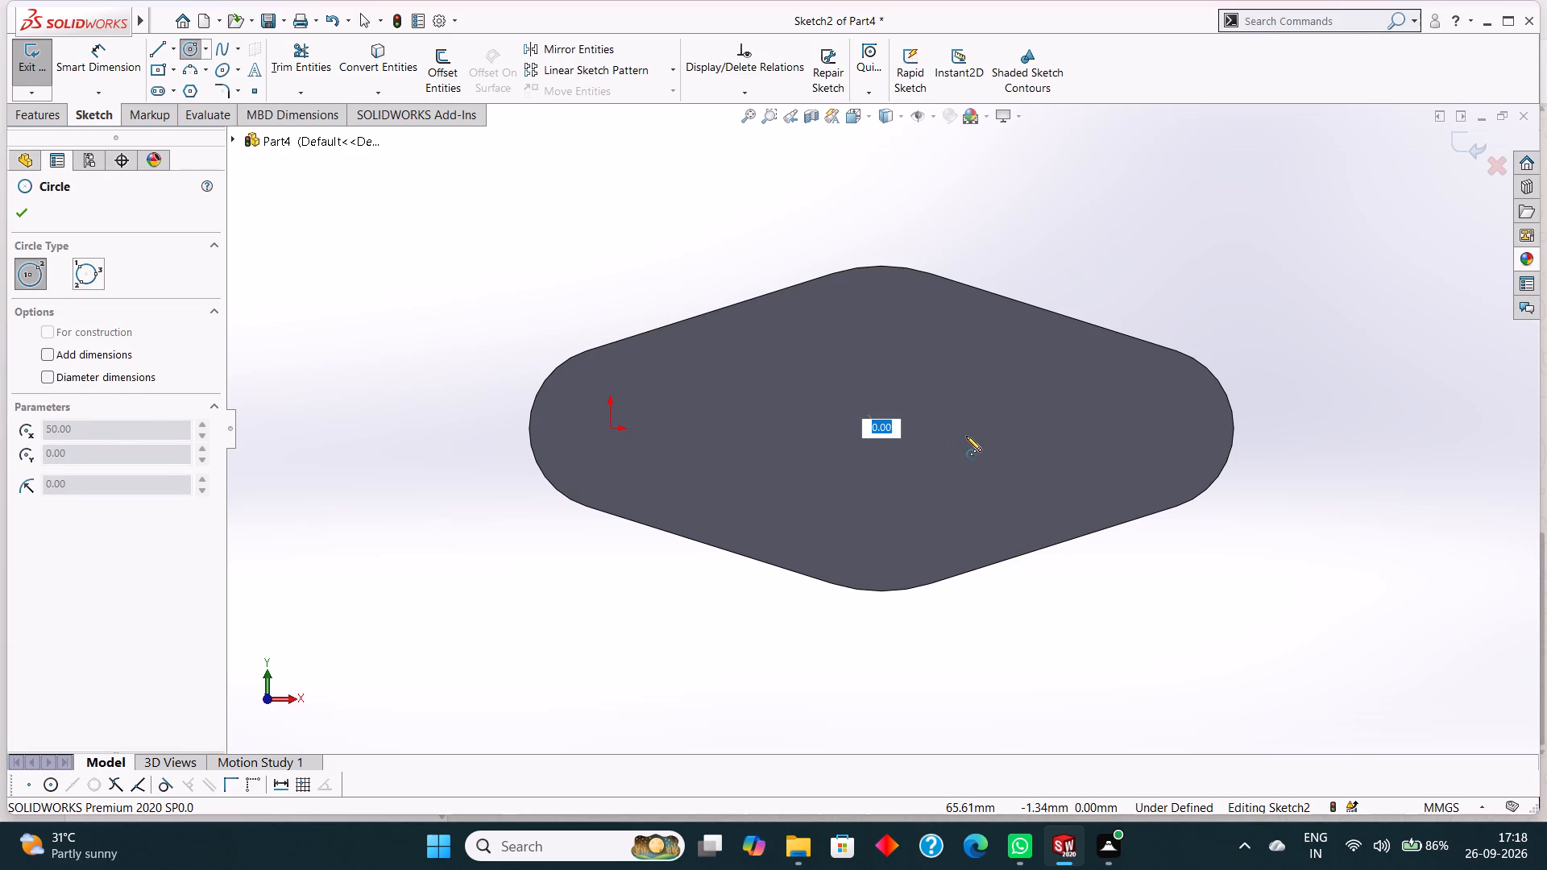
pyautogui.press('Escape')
# Sketch a circle about 26 mm in diameter, centred on the middle of the plate's front face.
pyautogui.click(187, 52)
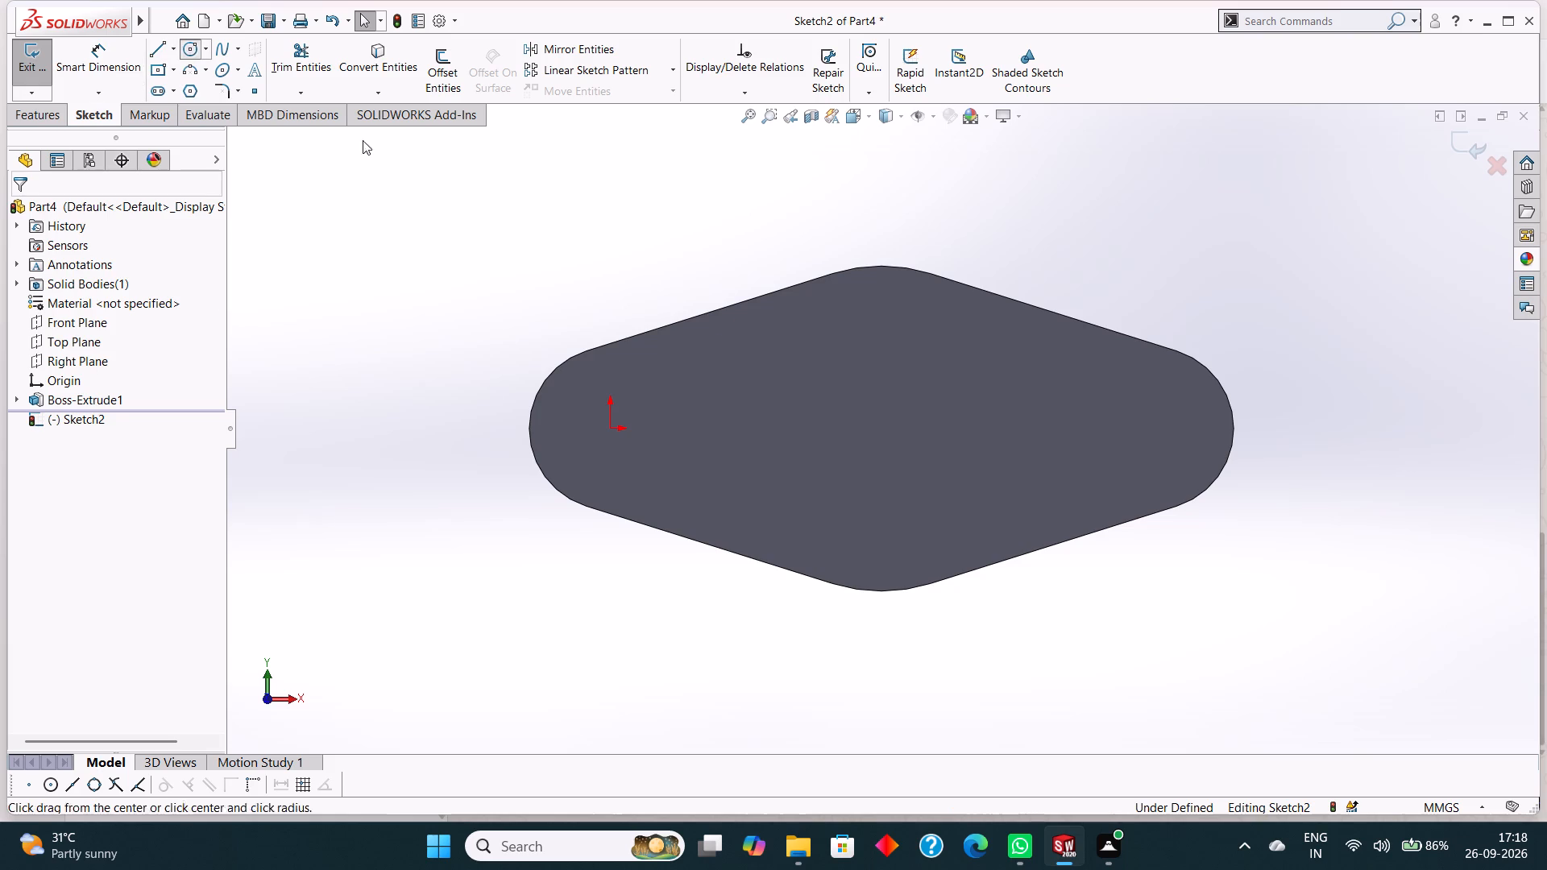
pyautogui.click(884, 430)
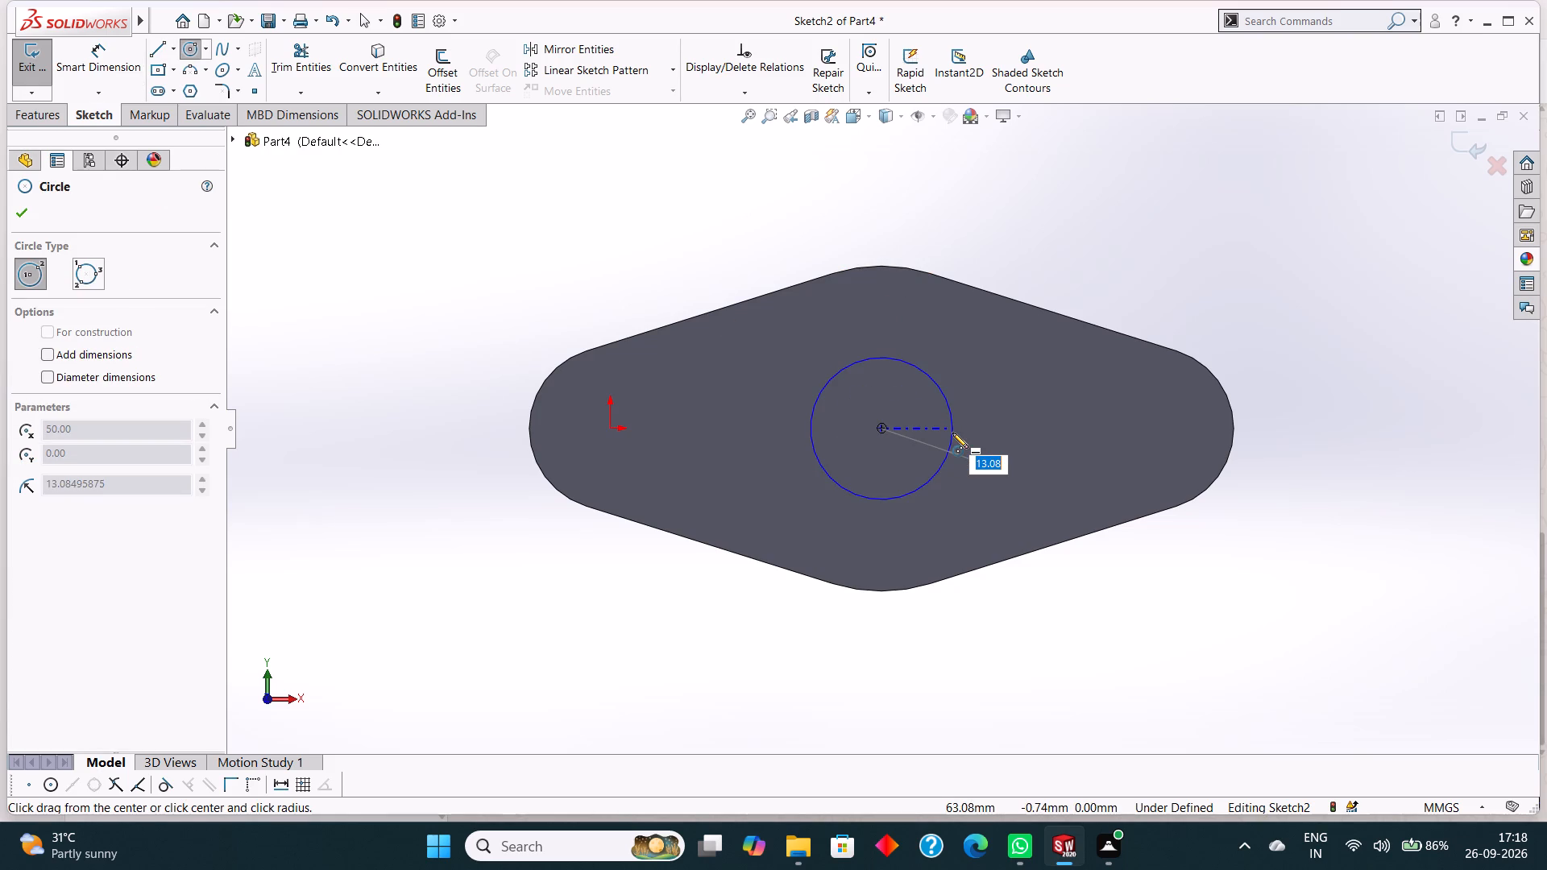
pyautogui.click(952, 433)
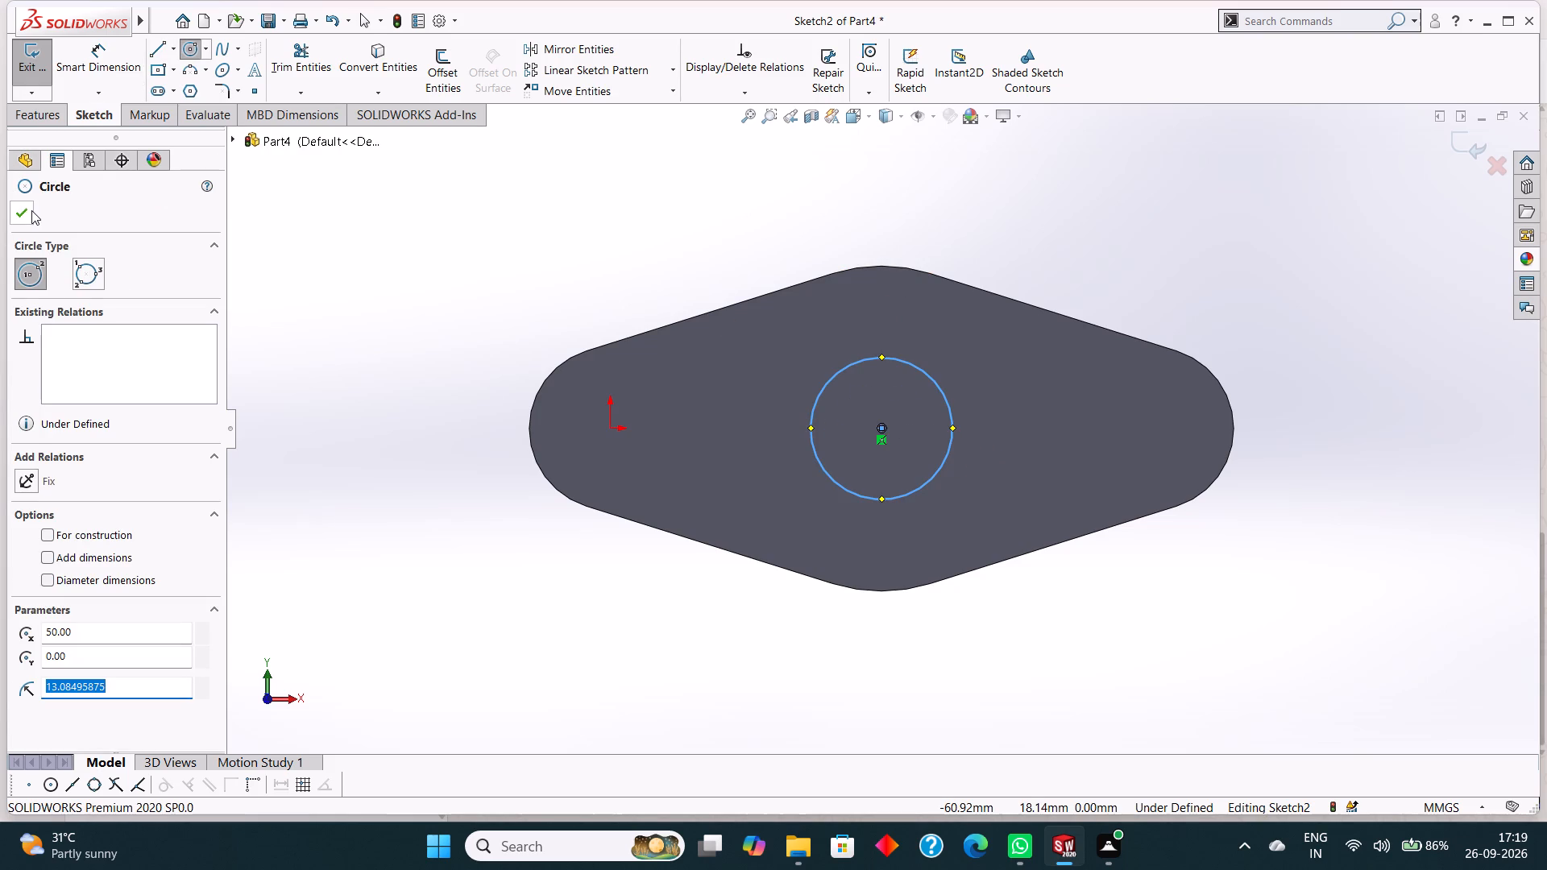
pyautogui.click(31, 210)
# Dimension the circle's diameter to 50 mm.
pyautogui.click(97, 59)
pyautogui.click(897, 356)
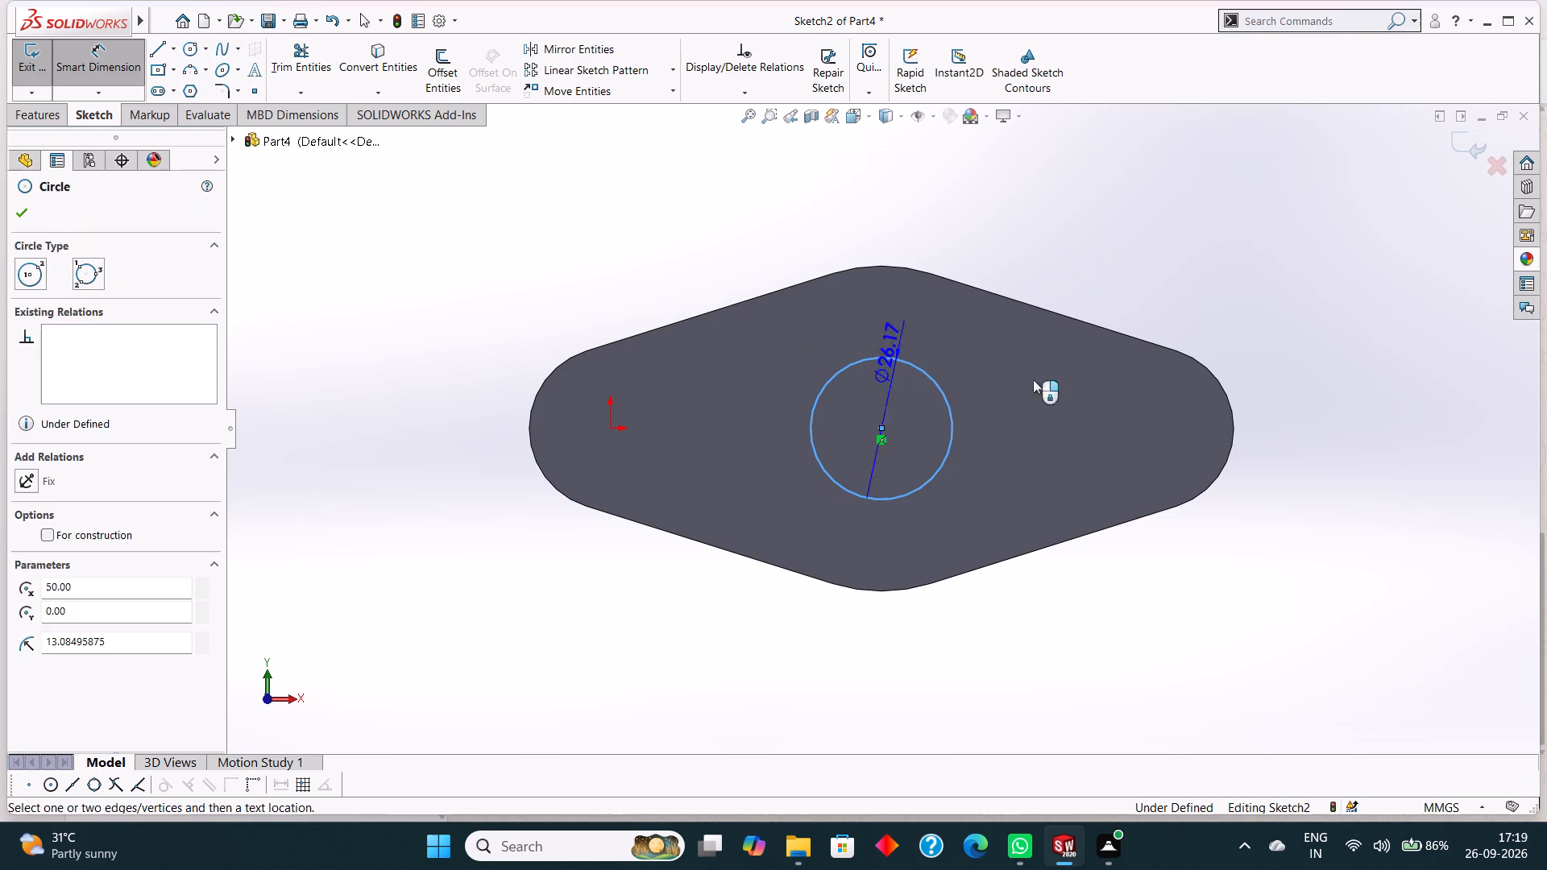
pyautogui.click(1079, 396)
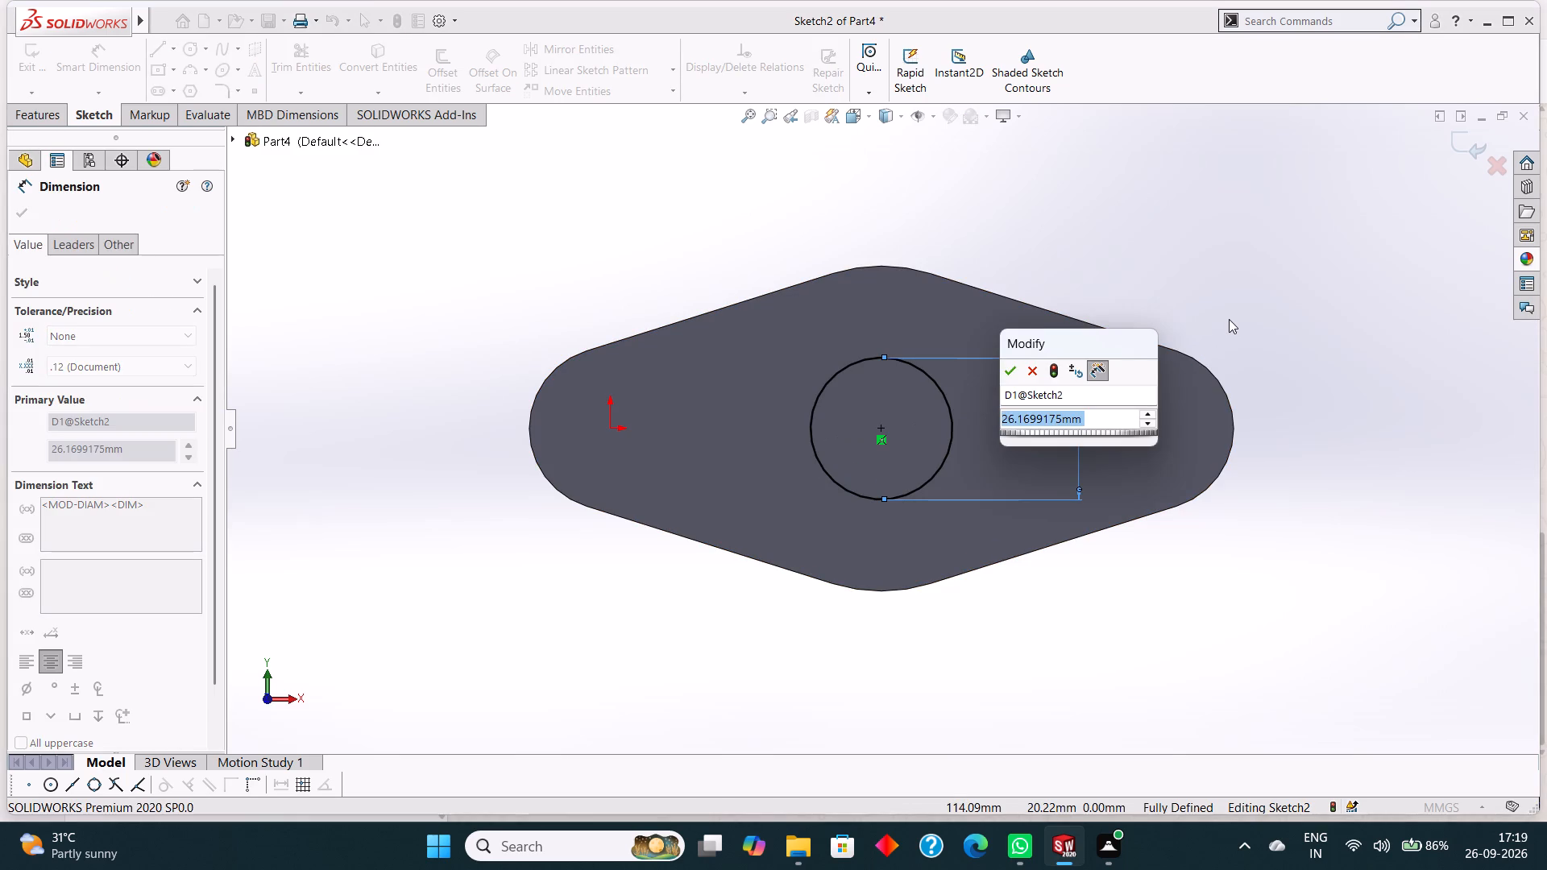
pyautogui.press('BackSpace')
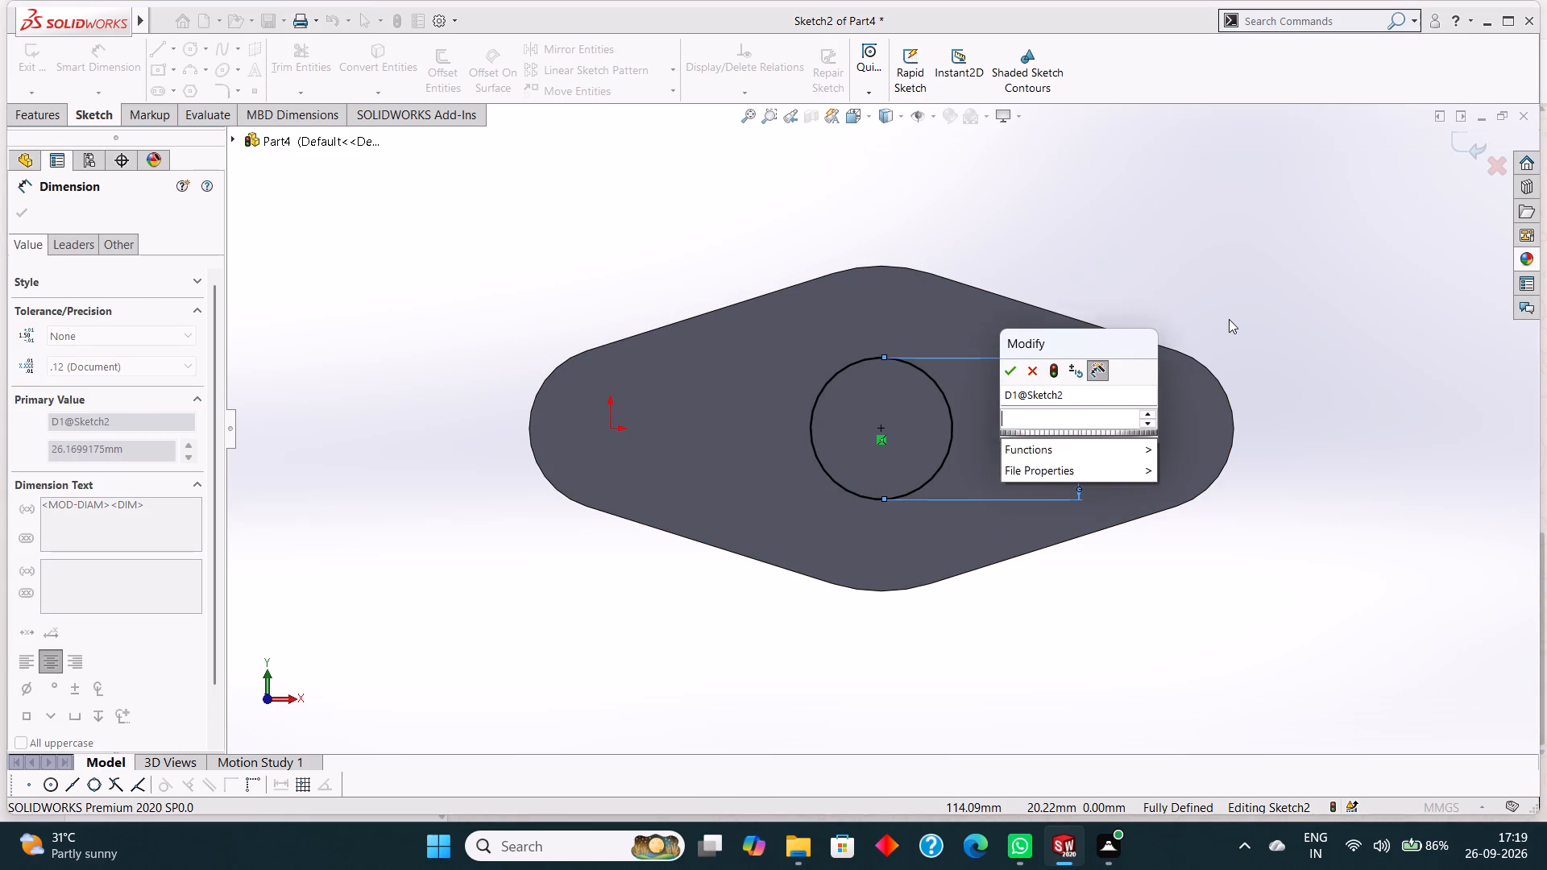
pyautogui.write('50')
pyautogui.press('Return')
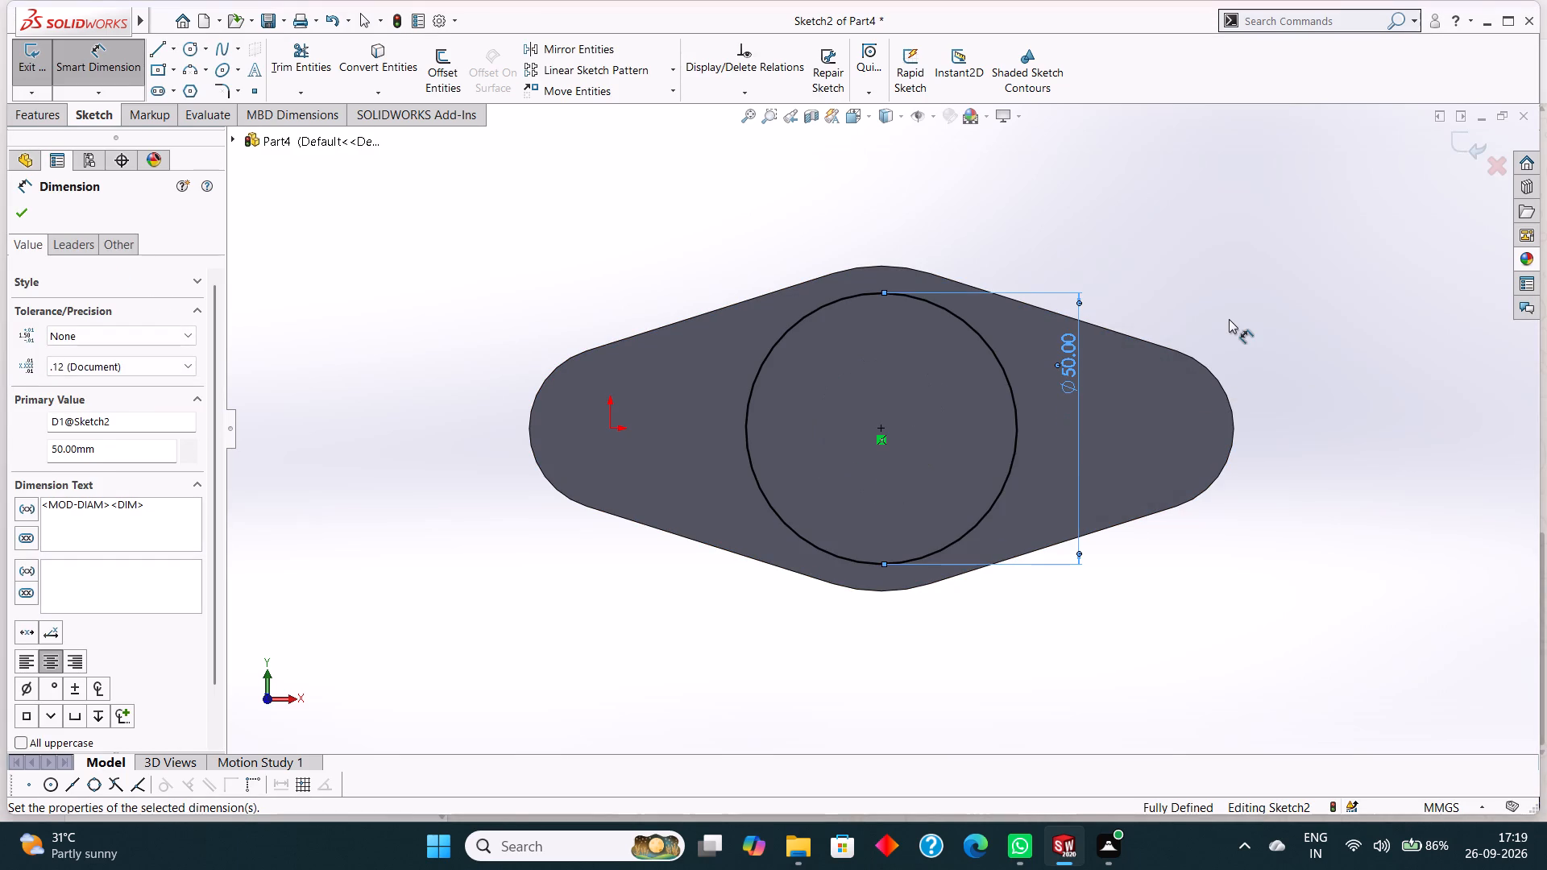
pyautogui.click(22, 217)
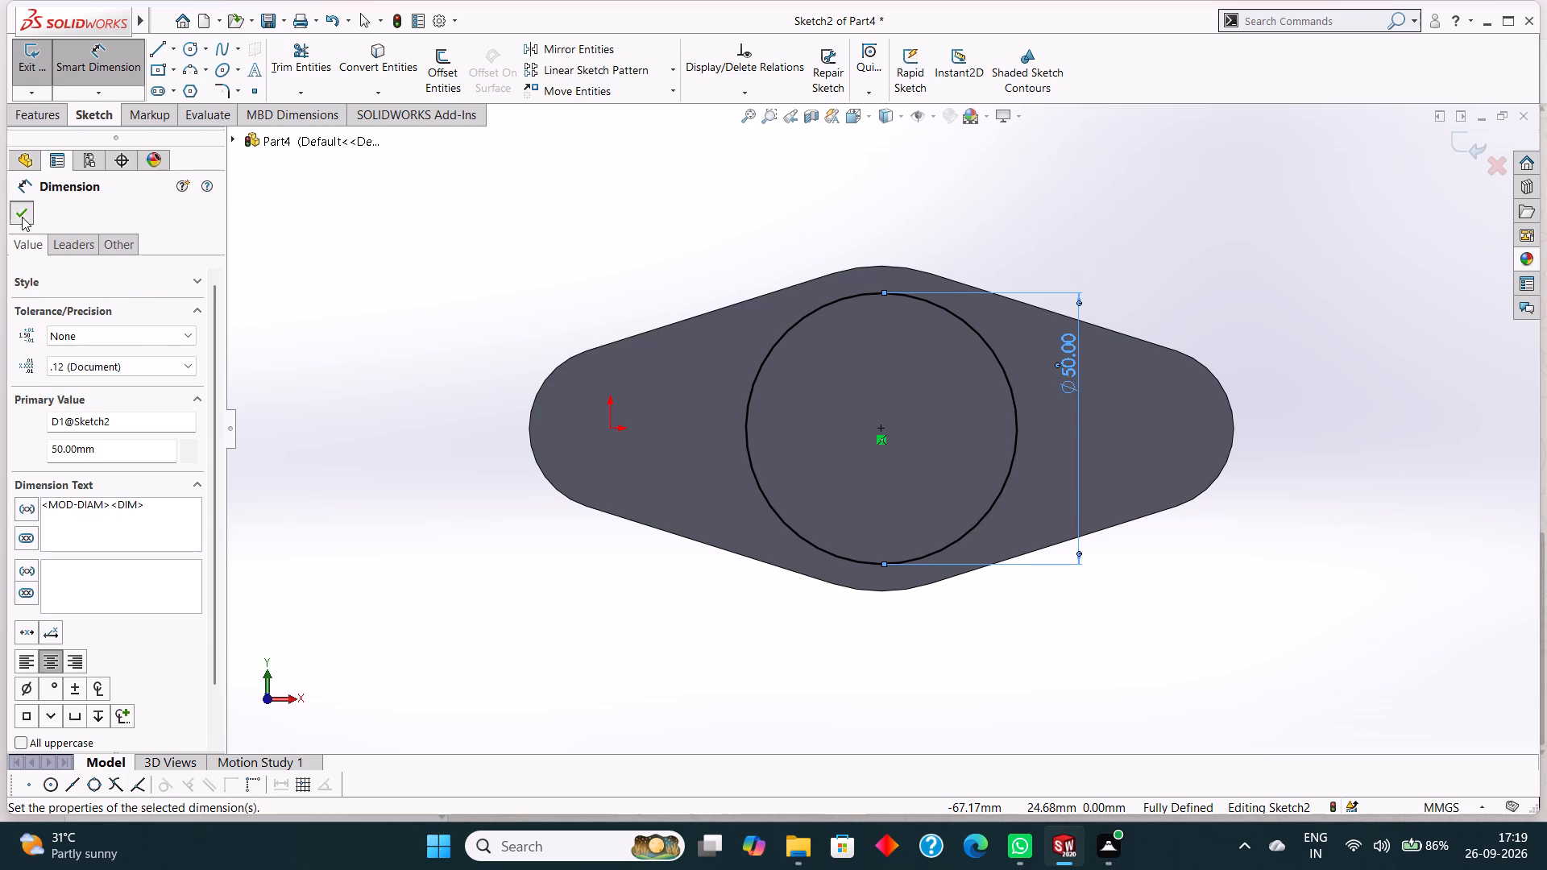
# Extrude the 50 mm circle as a blind boss 60 mm deep, merged with the plate.
pyautogui.moveTo(706, 655); pyautogui.dragTo(711, 540, button='middle')
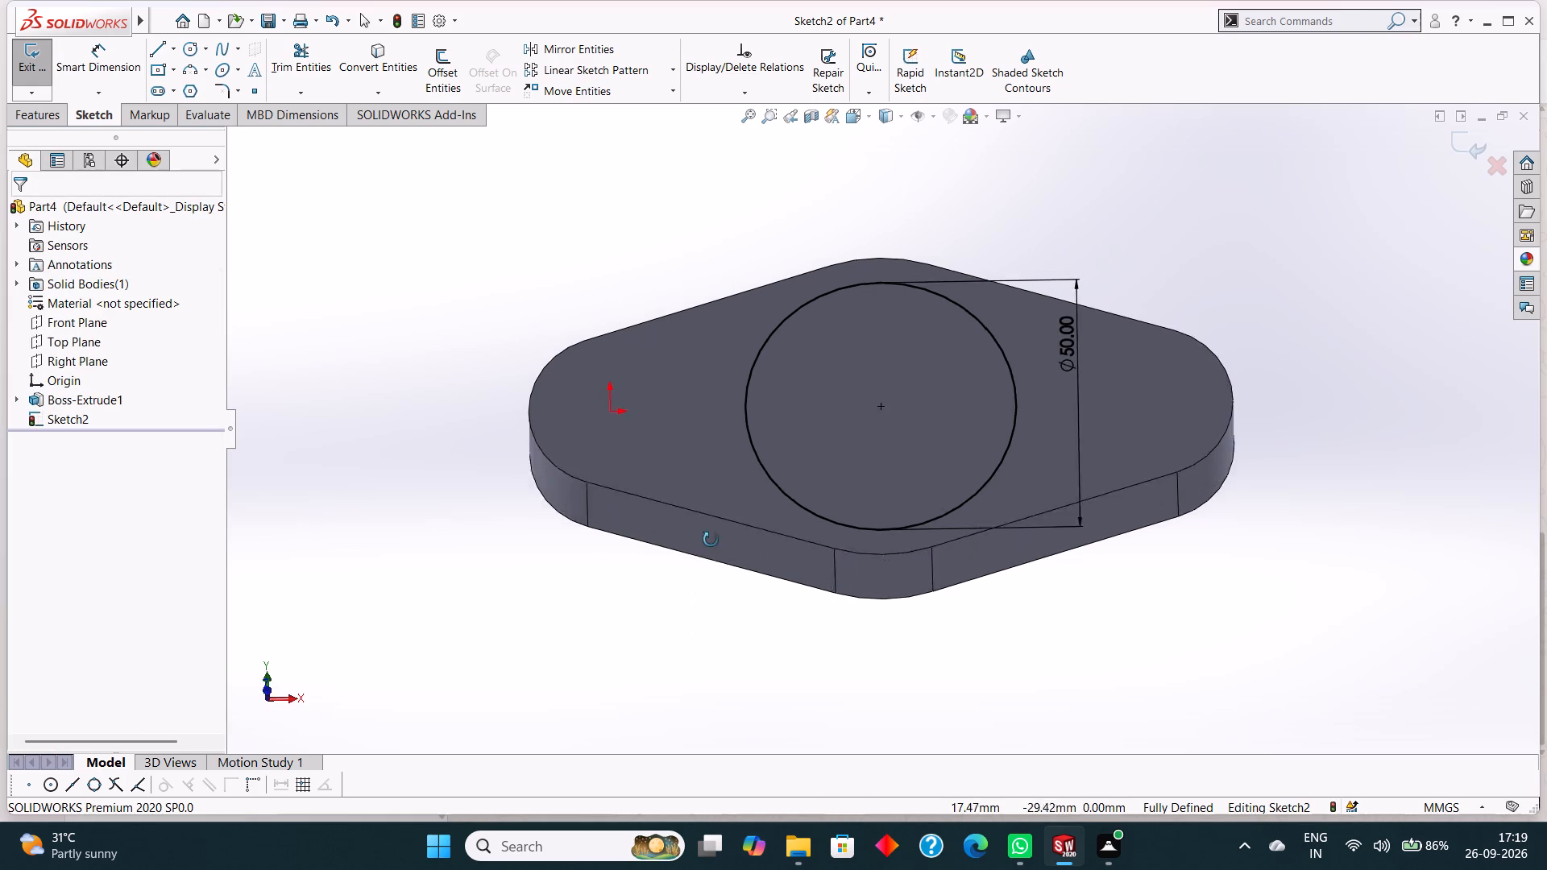
pyautogui.moveTo(711, 540); pyautogui.dragTo(720, 420, button='middle')
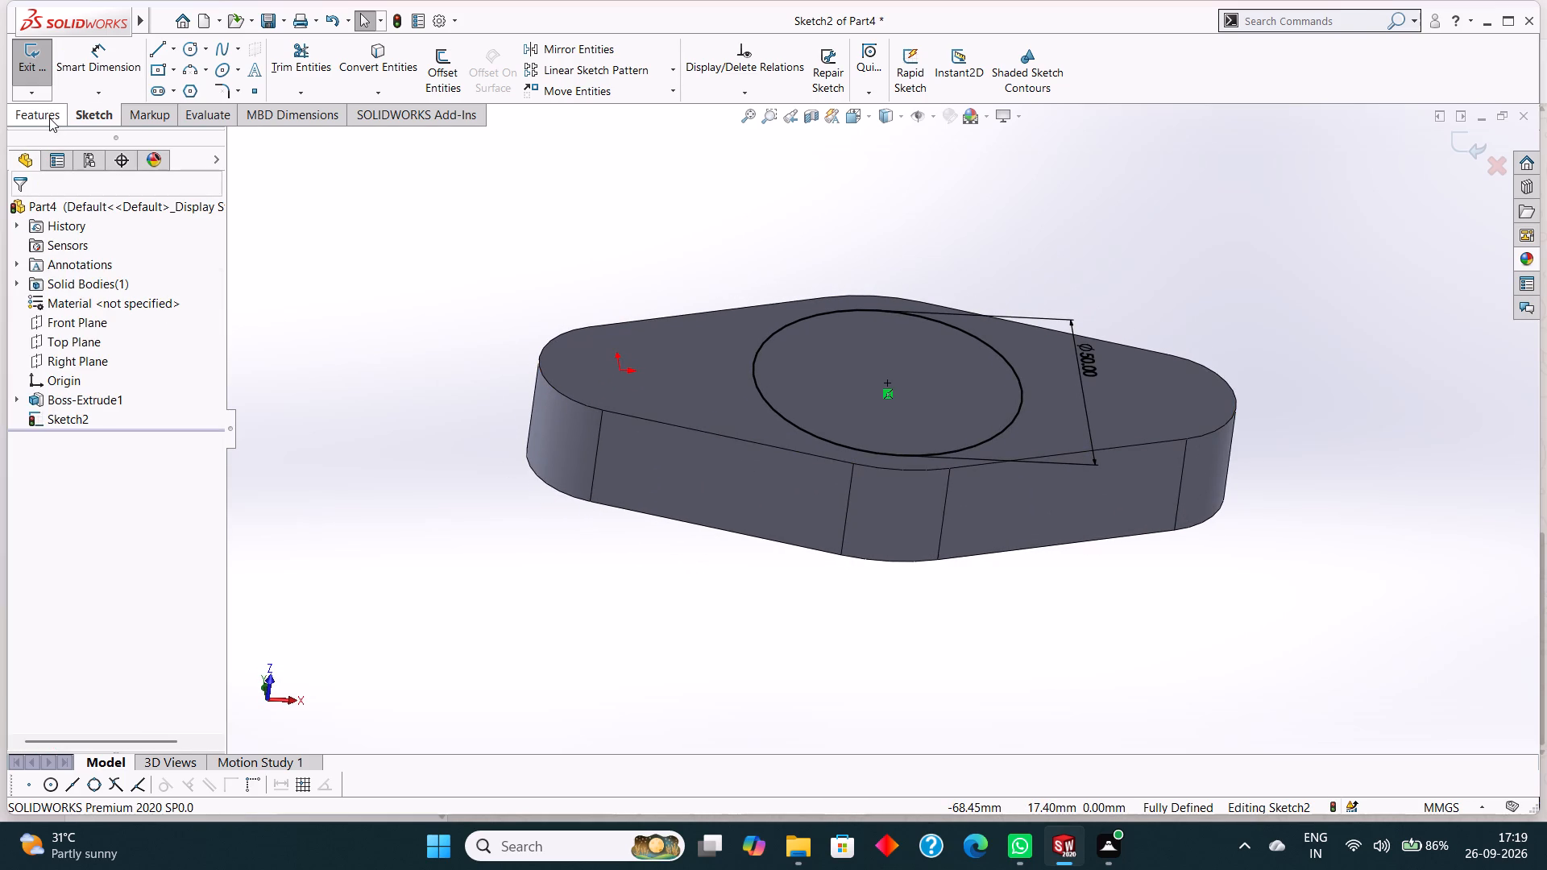
pyautogui.click(49, 118)
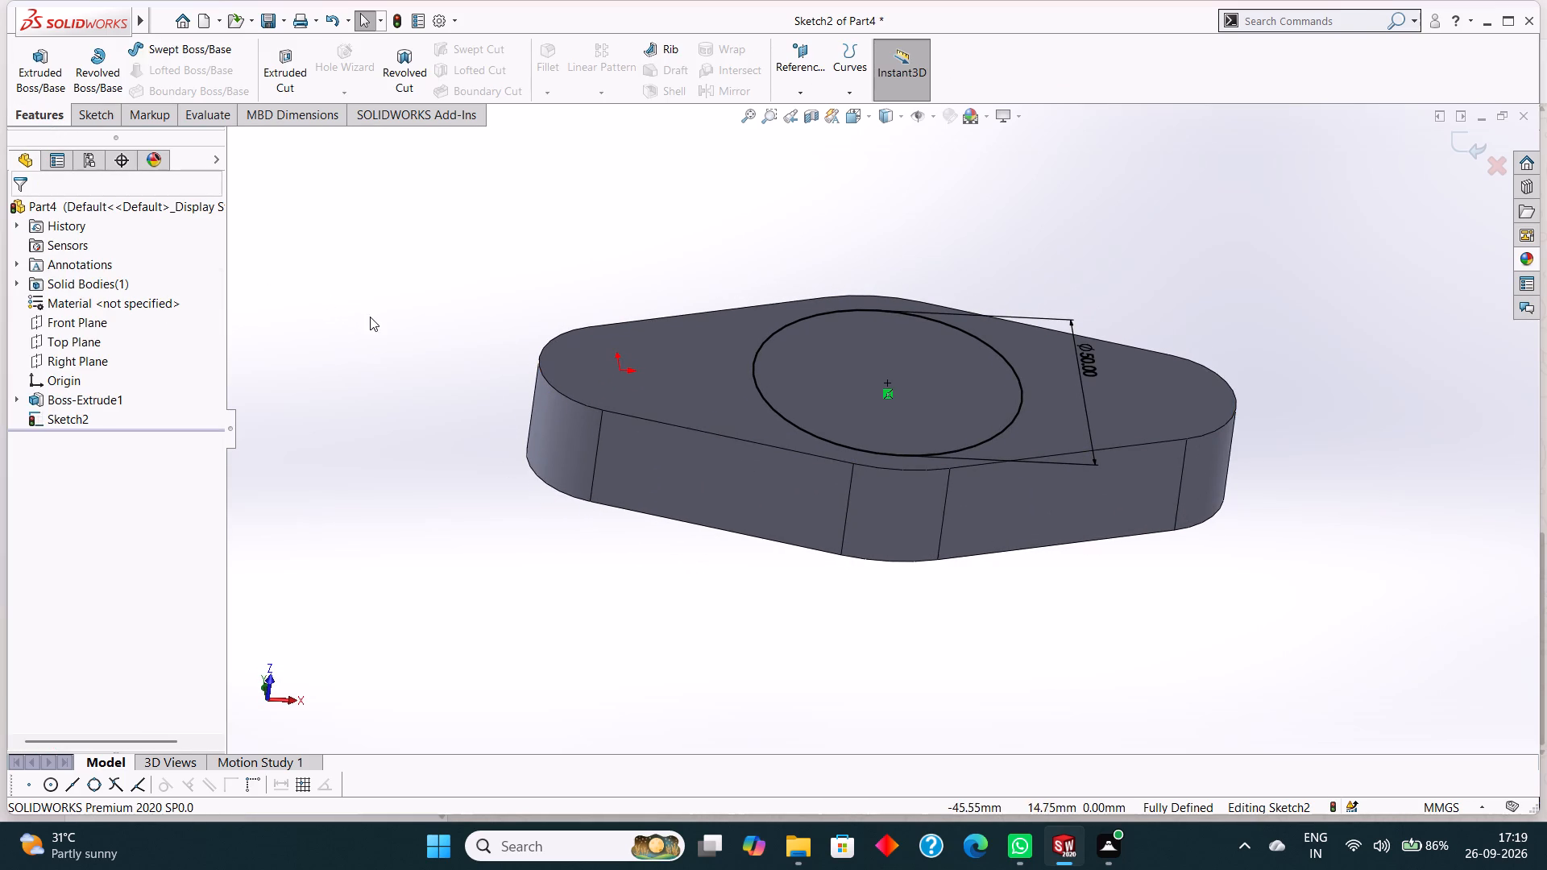
pyautogui.click(92, 111)
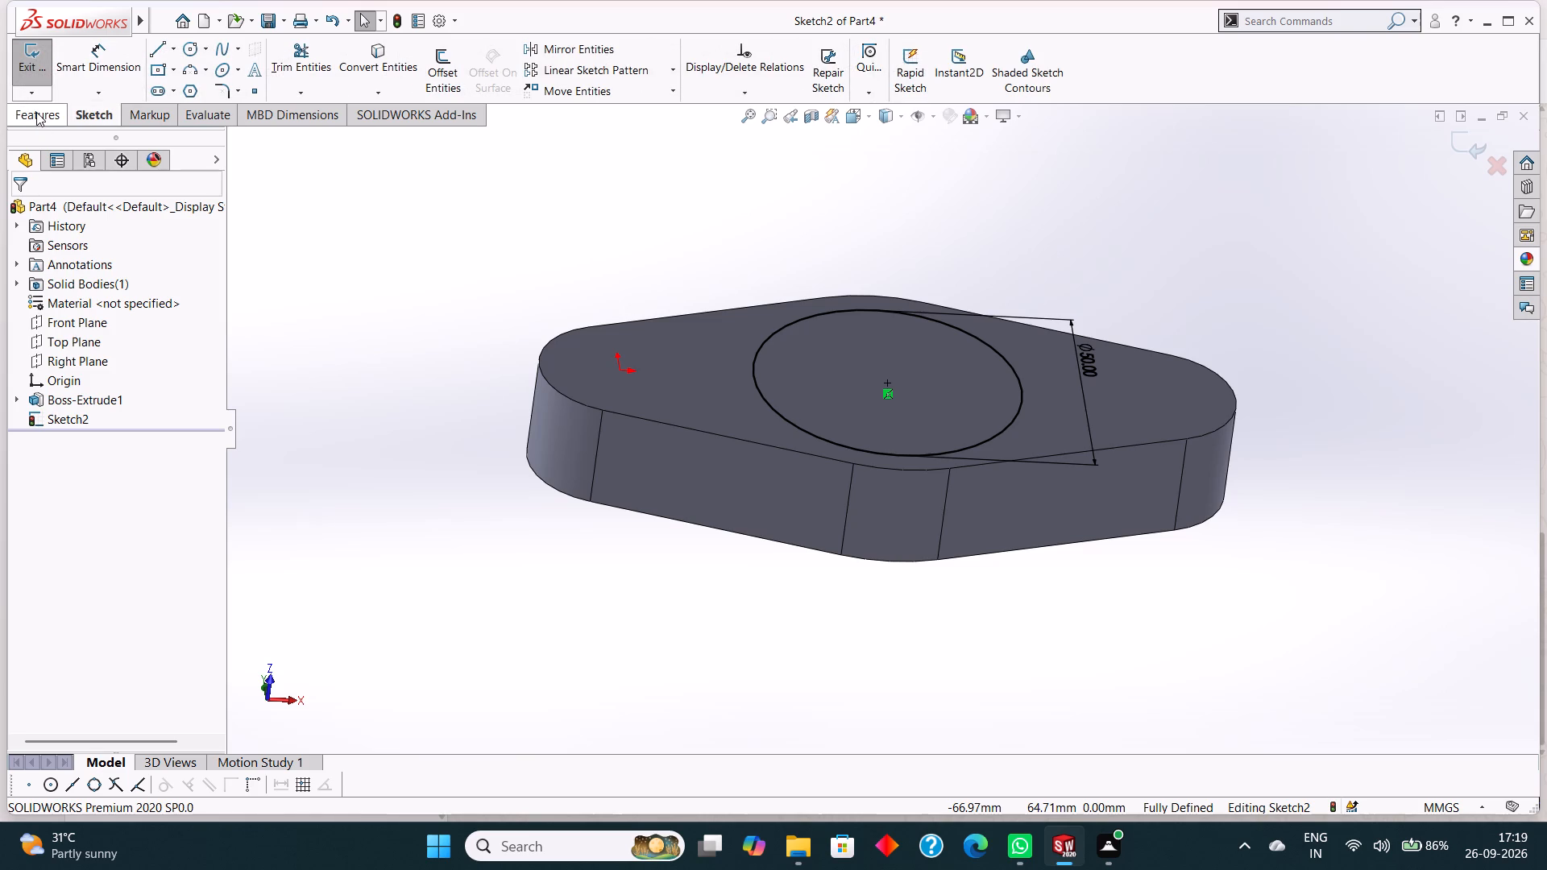
pyautogui.click(36, 112)
pyautogui.click(27, 68)
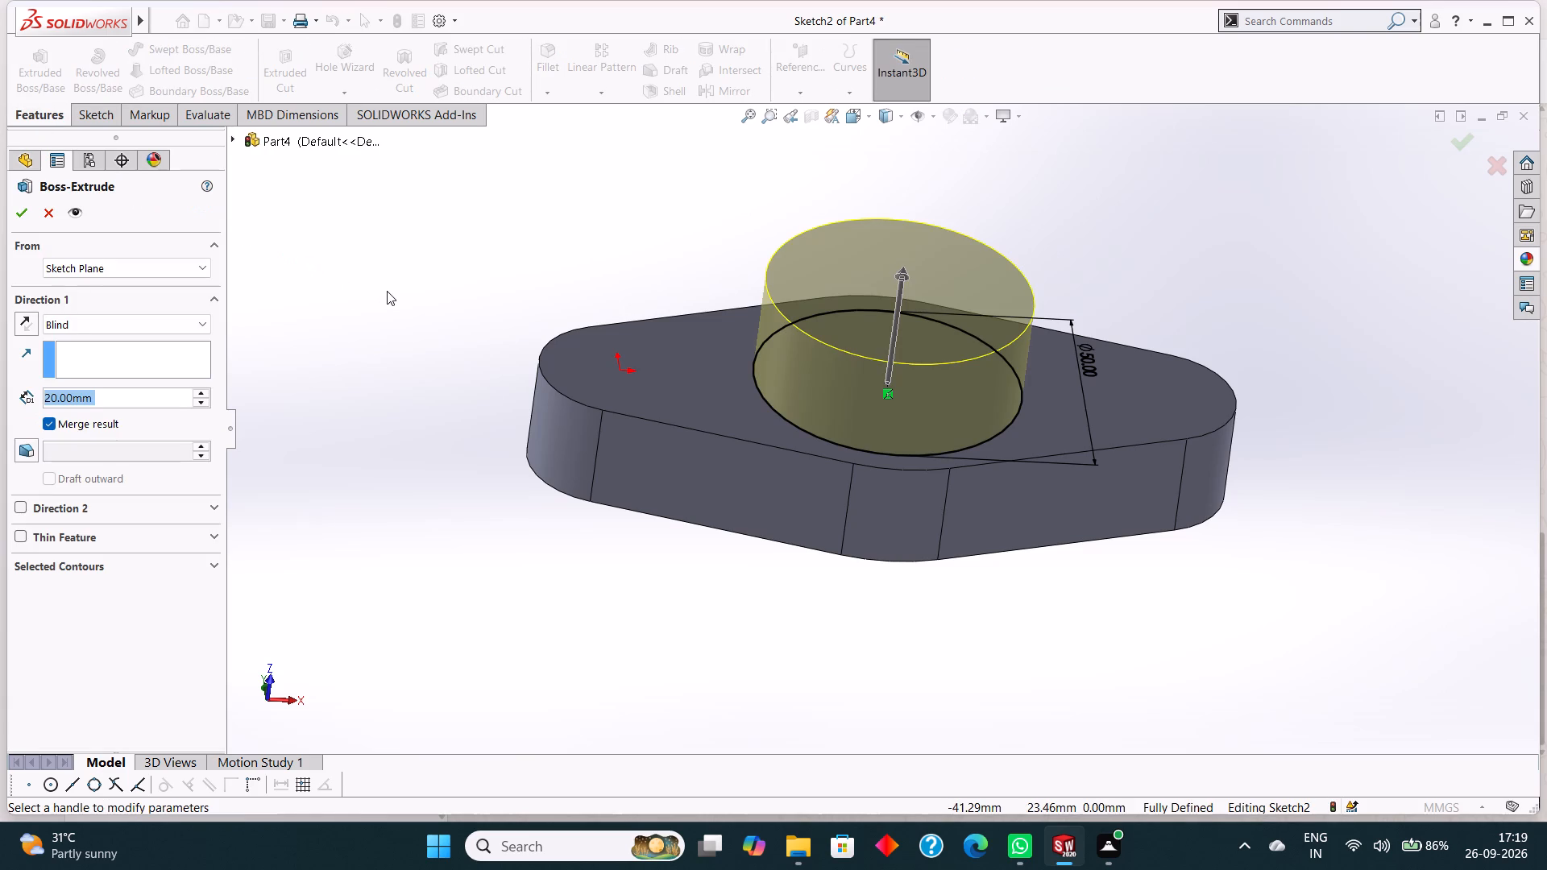
pyautogui.write('60')
pyautogui.press('Return')
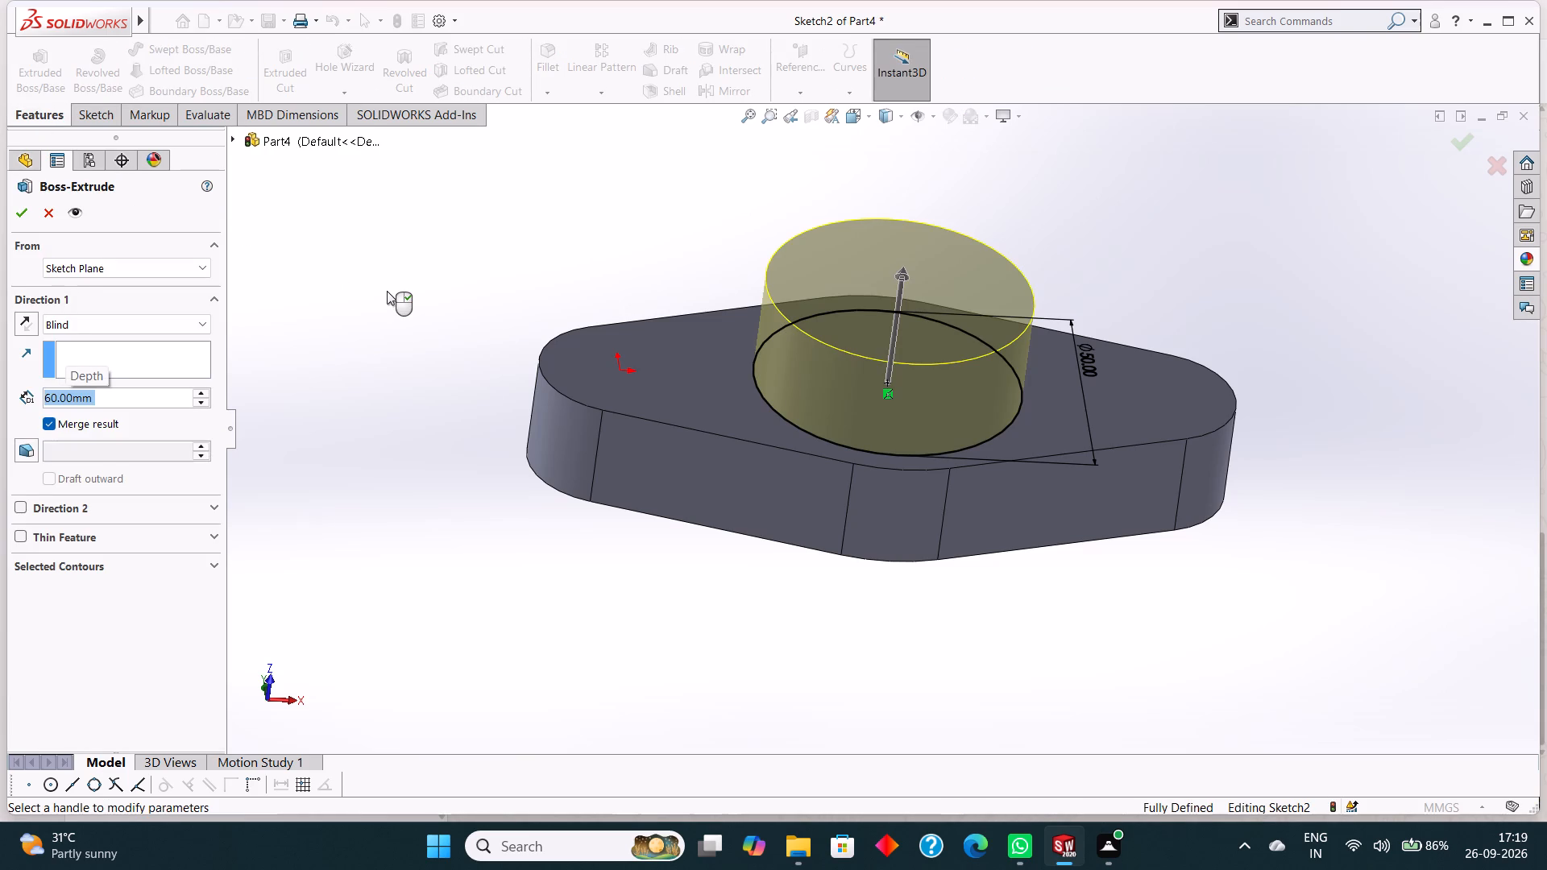
pyautogui.scroll(2, 699, 320)
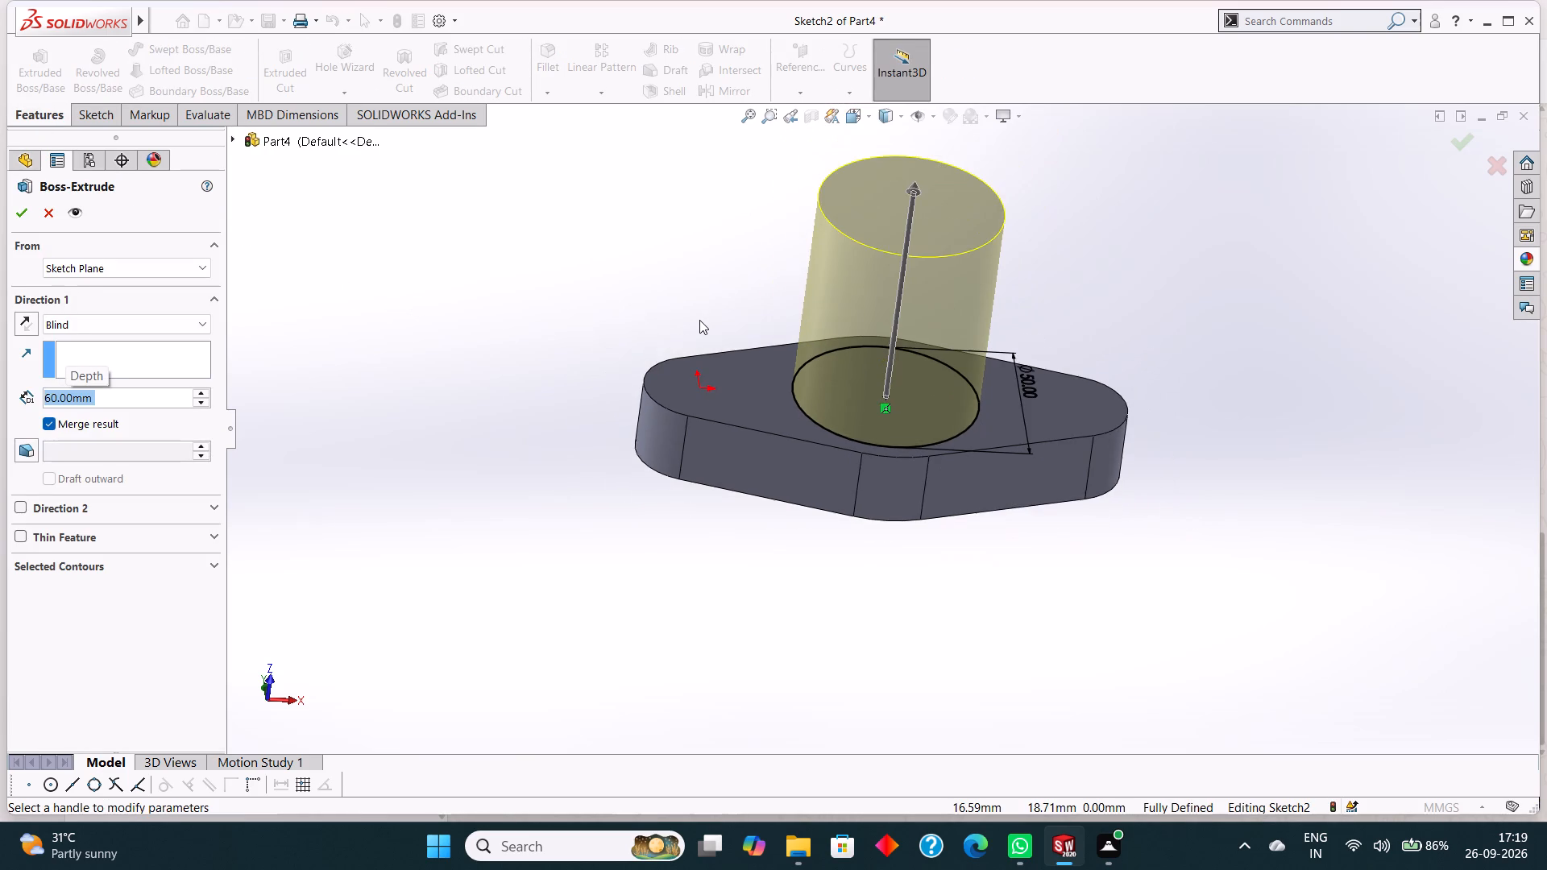
pyautogui.scroll(1, 704, 320)
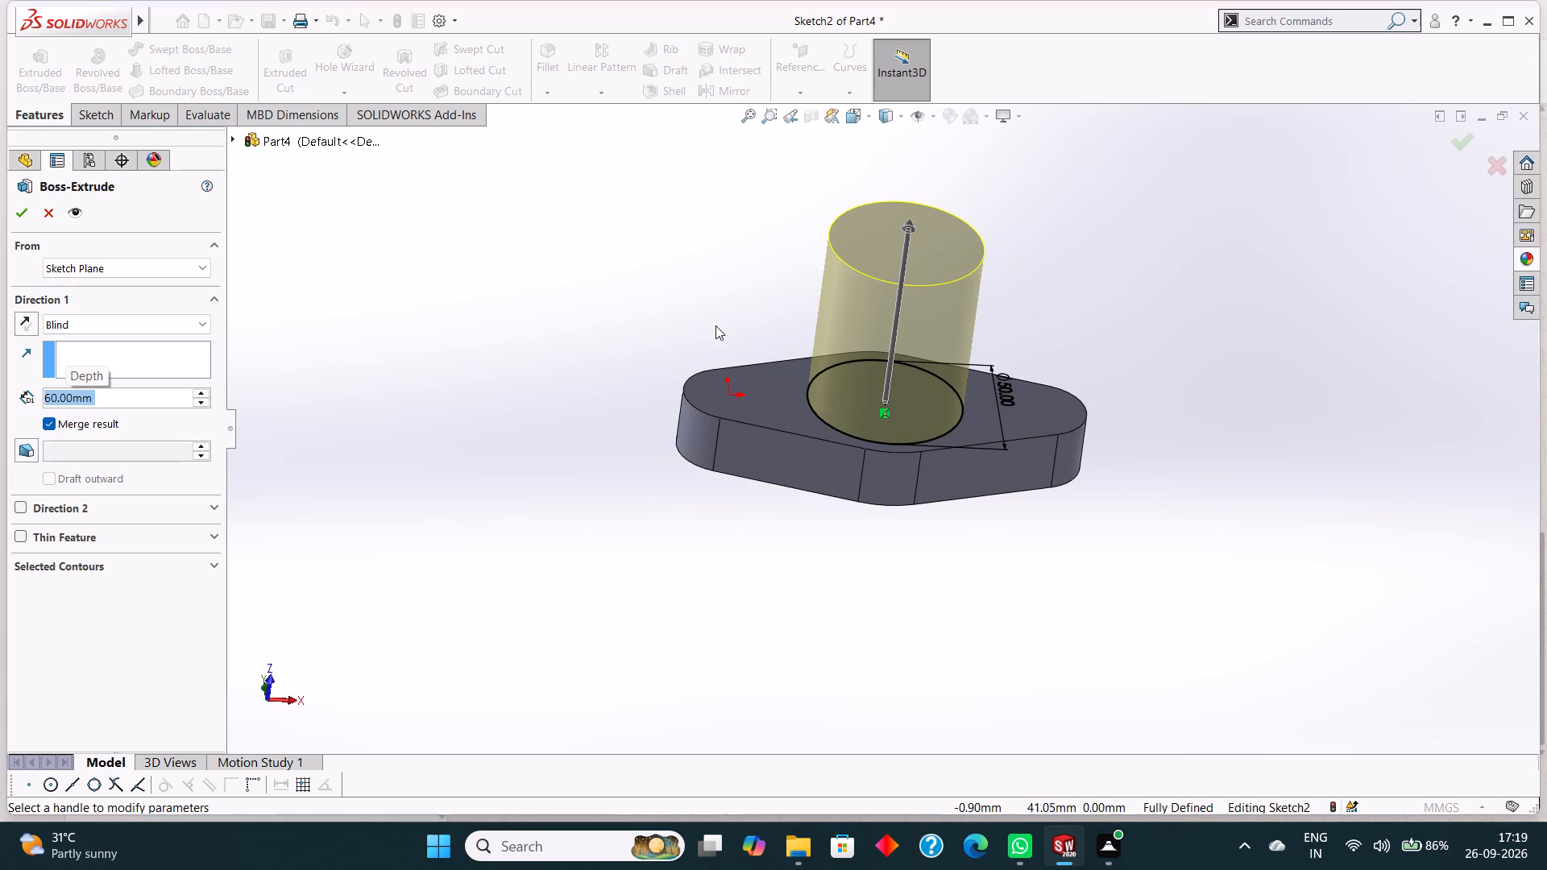
pyautogui.click(26, 217)
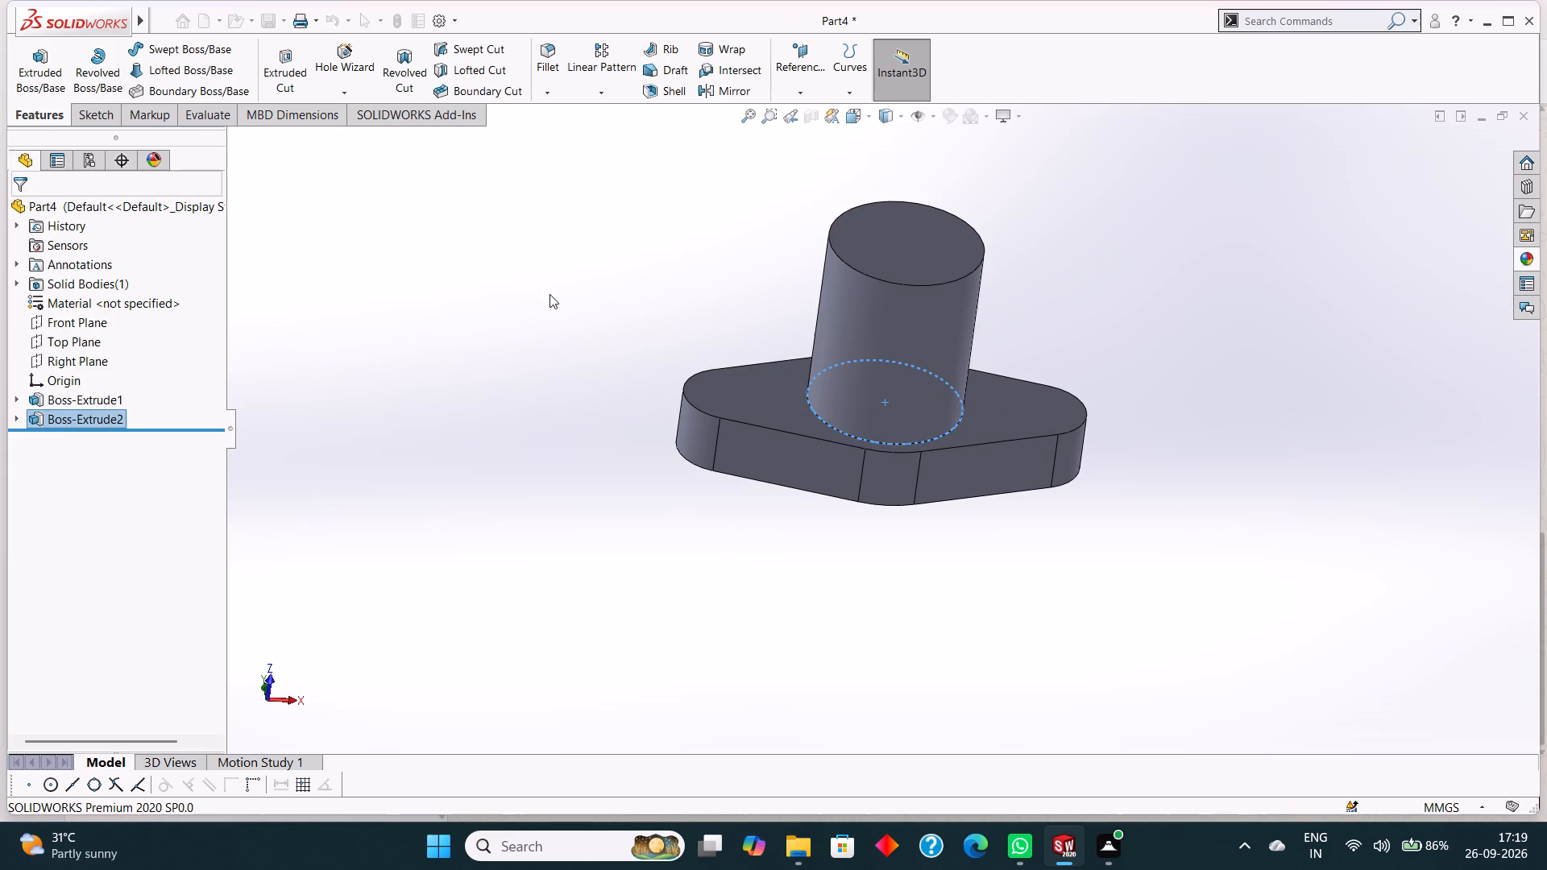
pyautogui.click(550, 294)
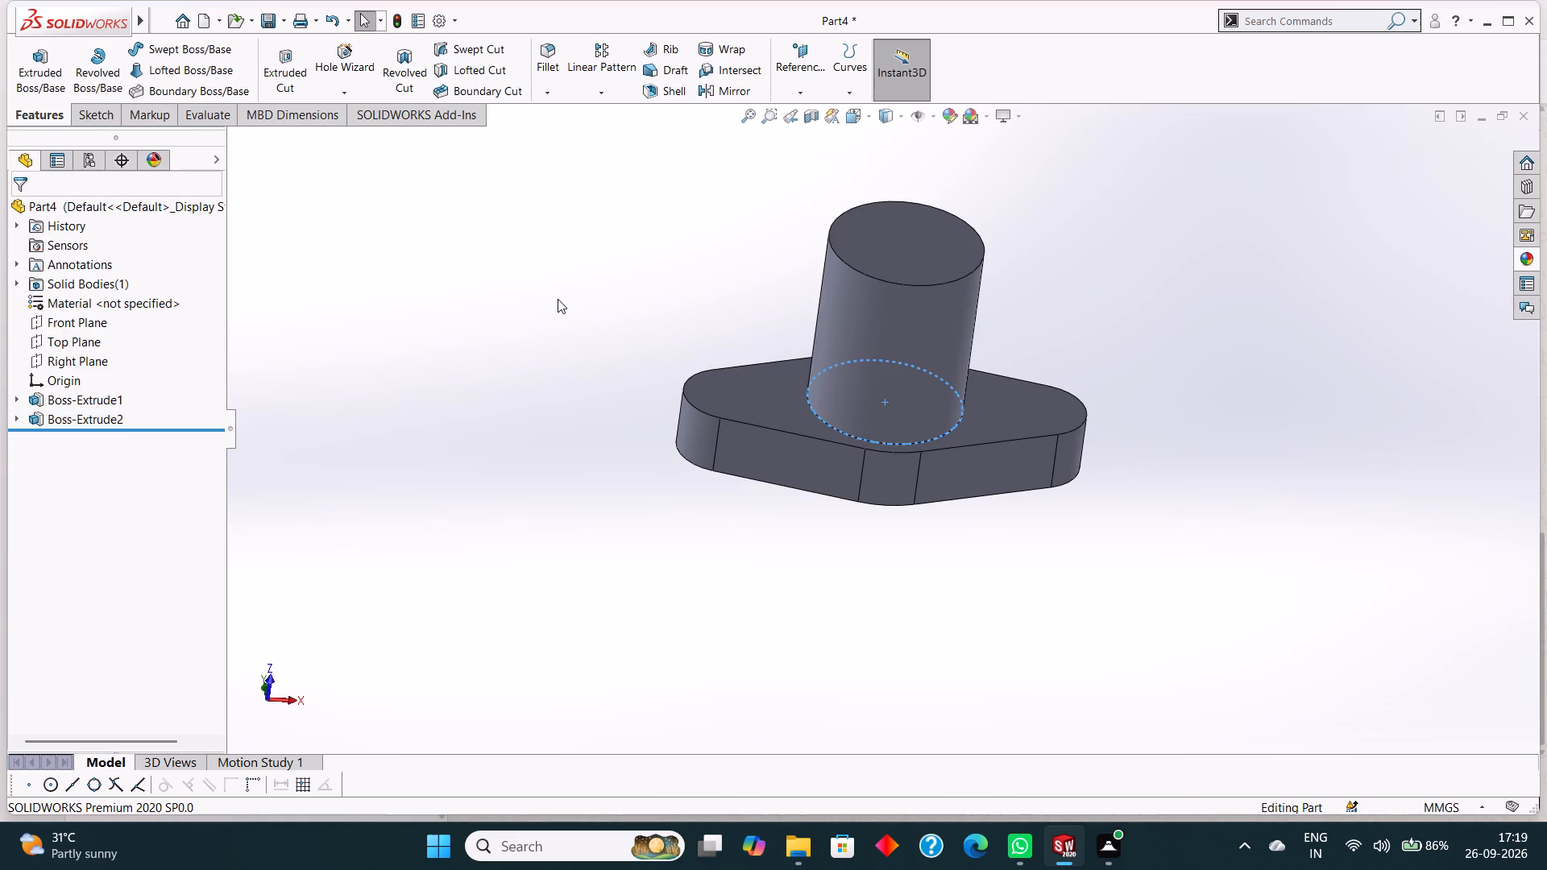
# Start a new sketch on the free end face of the cylindrical boss, viewed normal to that face.
pyautogui.scroll(2, 595, 304)
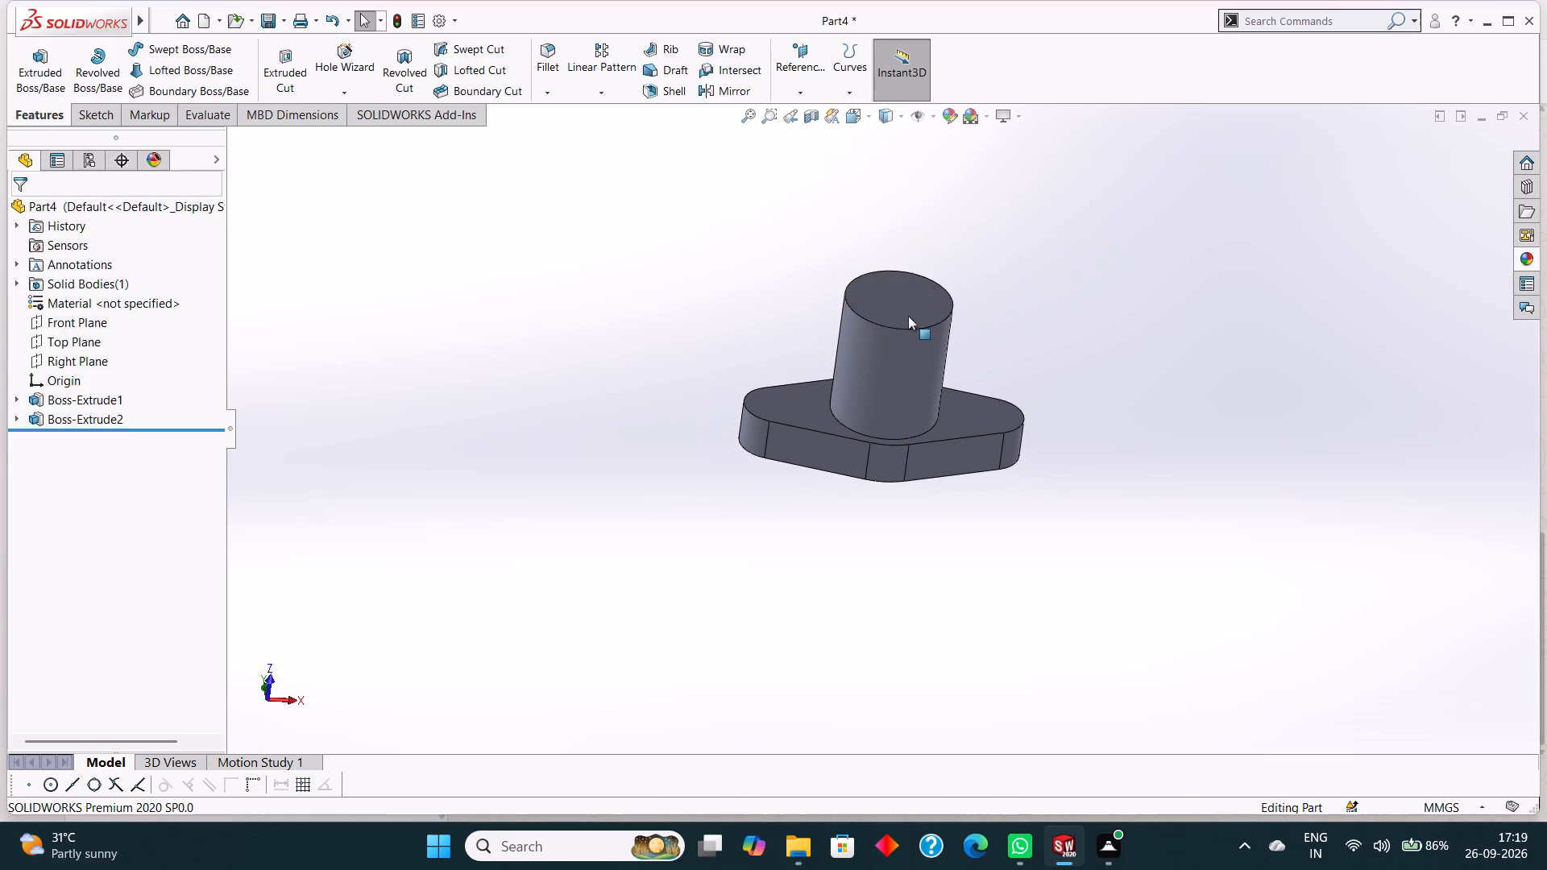
pyautogui.click(905, 302)
pyautogui.rightClick(903, 301)
pyautogui.click(944, 282)
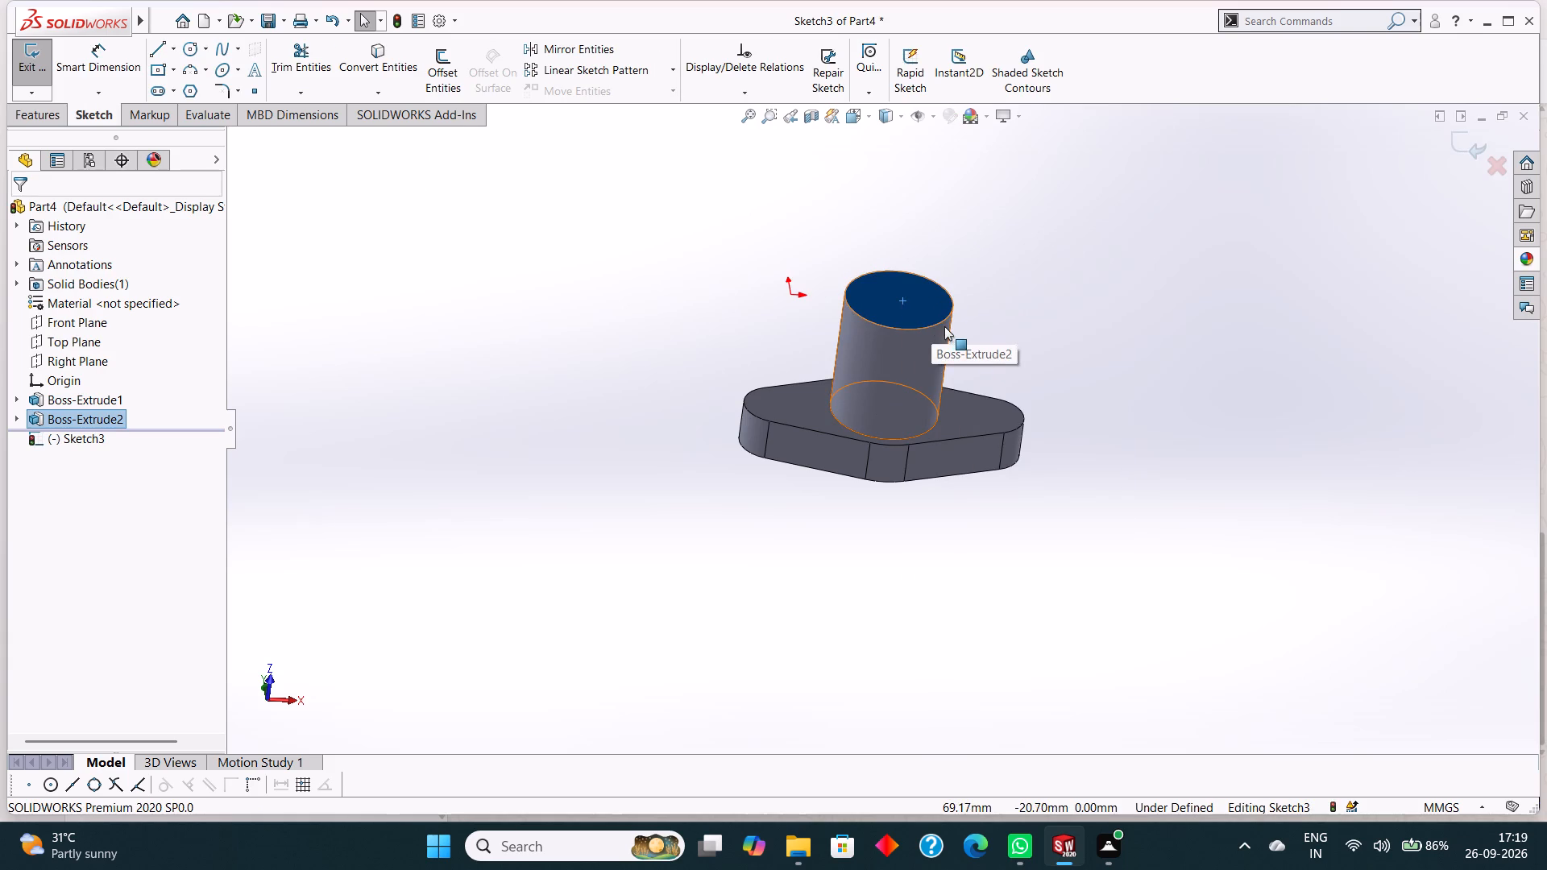
pyautogui.hotkey('ctrl', '8')
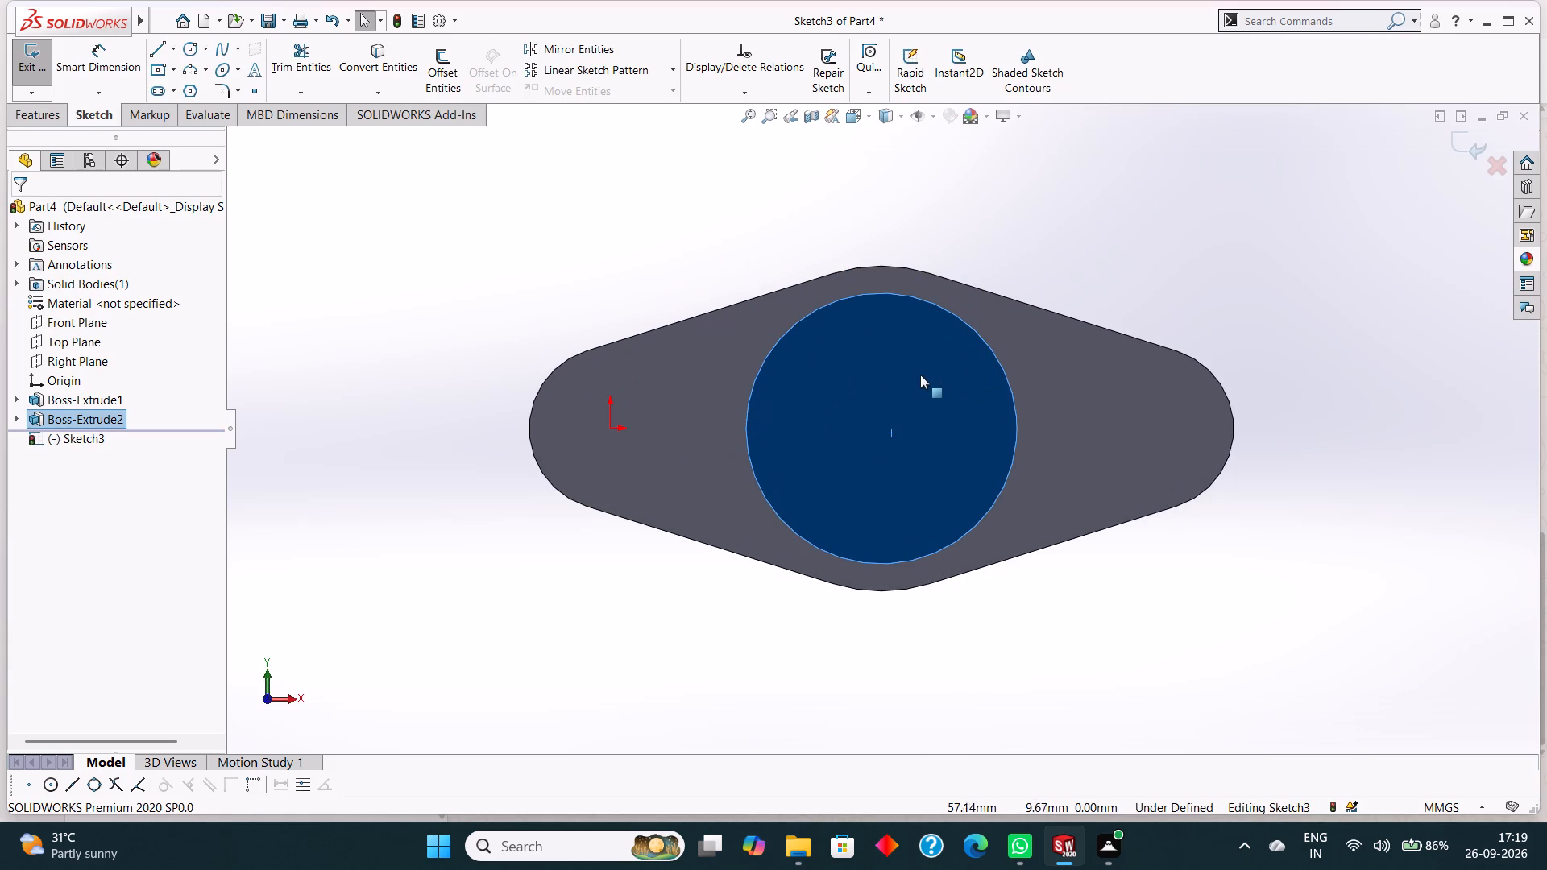
pyautogui.press('Escape')
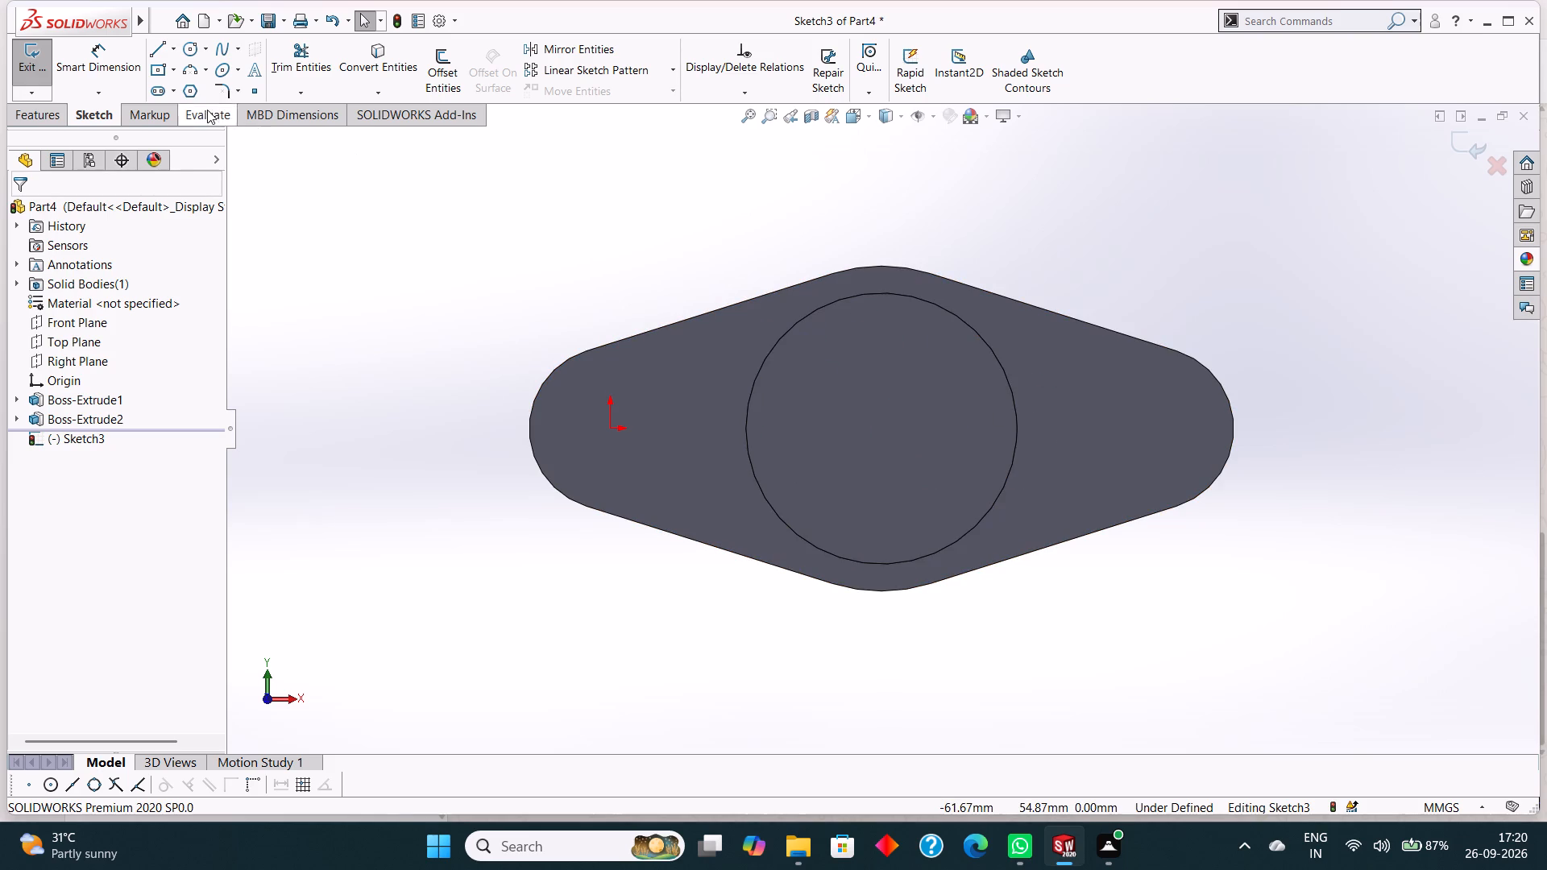
# Sketch a circle about 73 mm in diameter, concentric with the cylinder's end face.
pyautogui.click(189, 50)
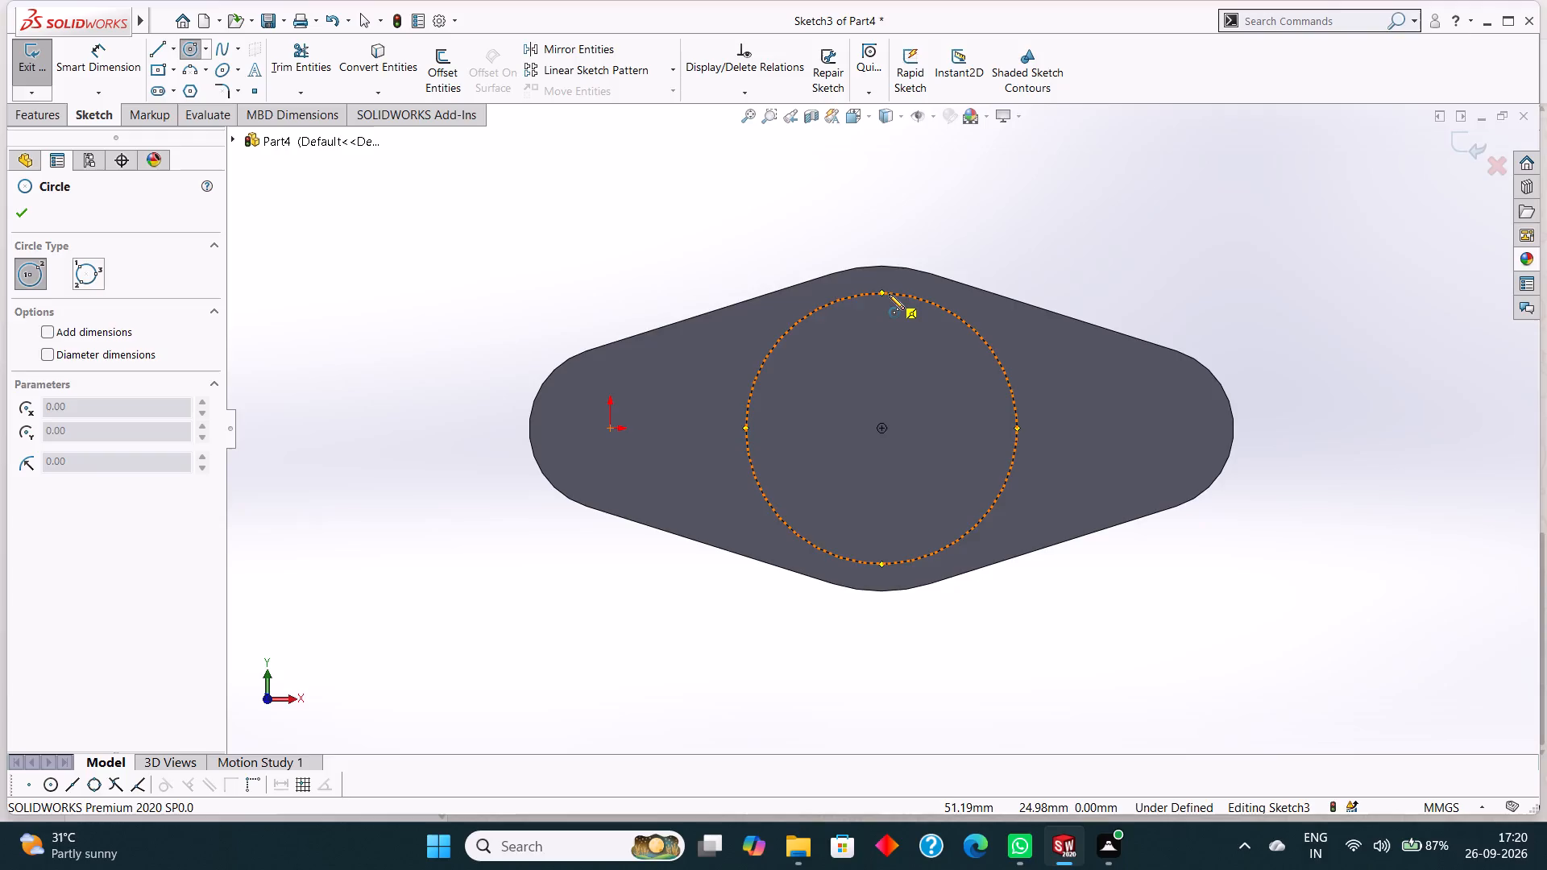
pyautogui.click(882, 425)
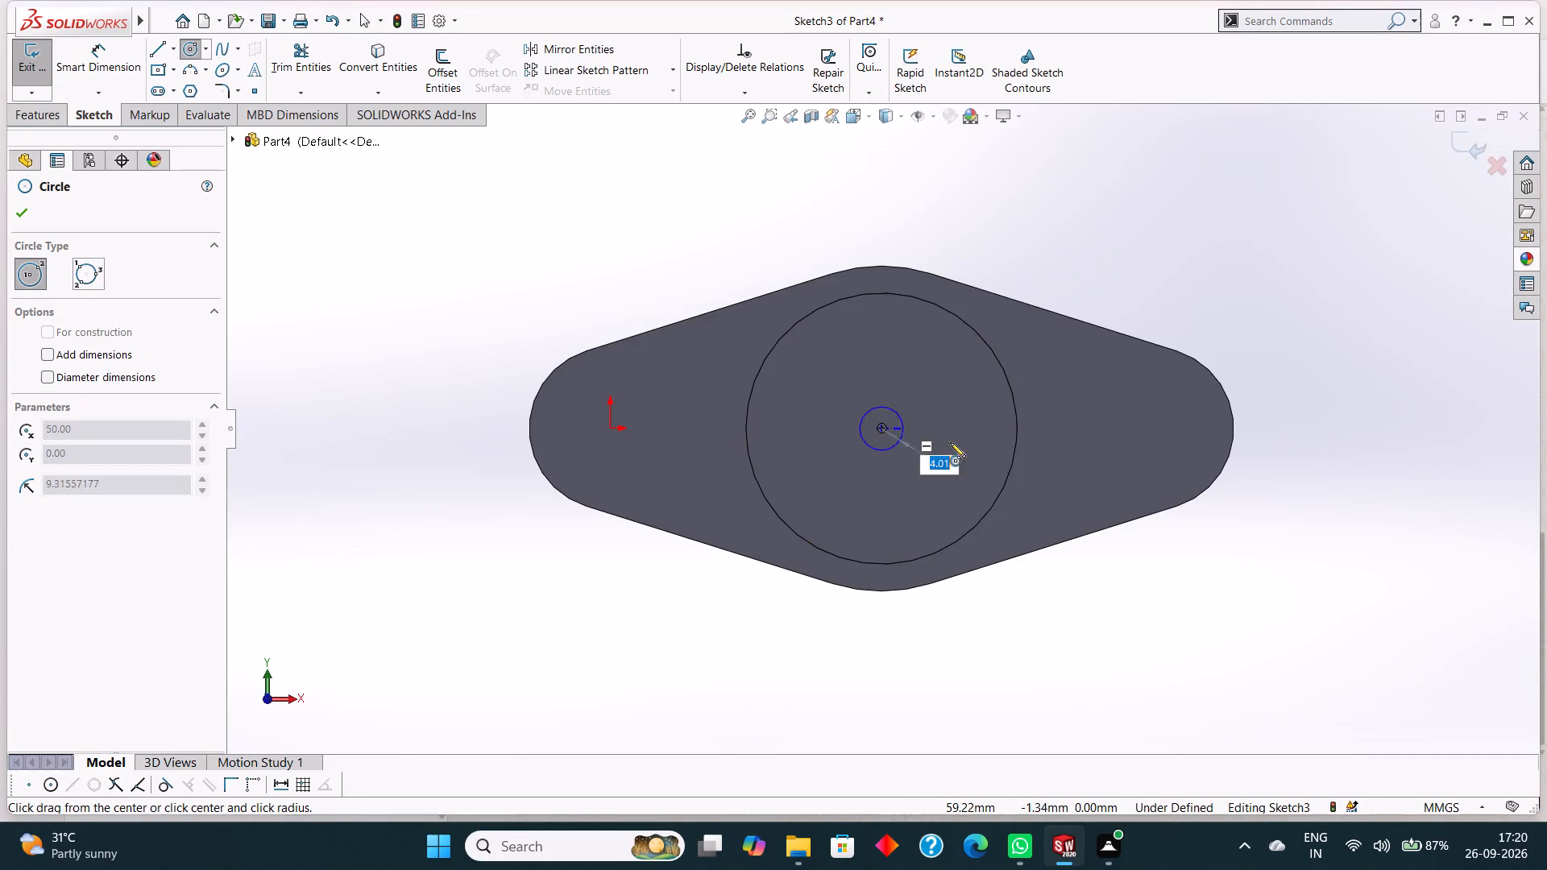
pyautogui.click(1072, 482)
pyautogui.click(21, 205)
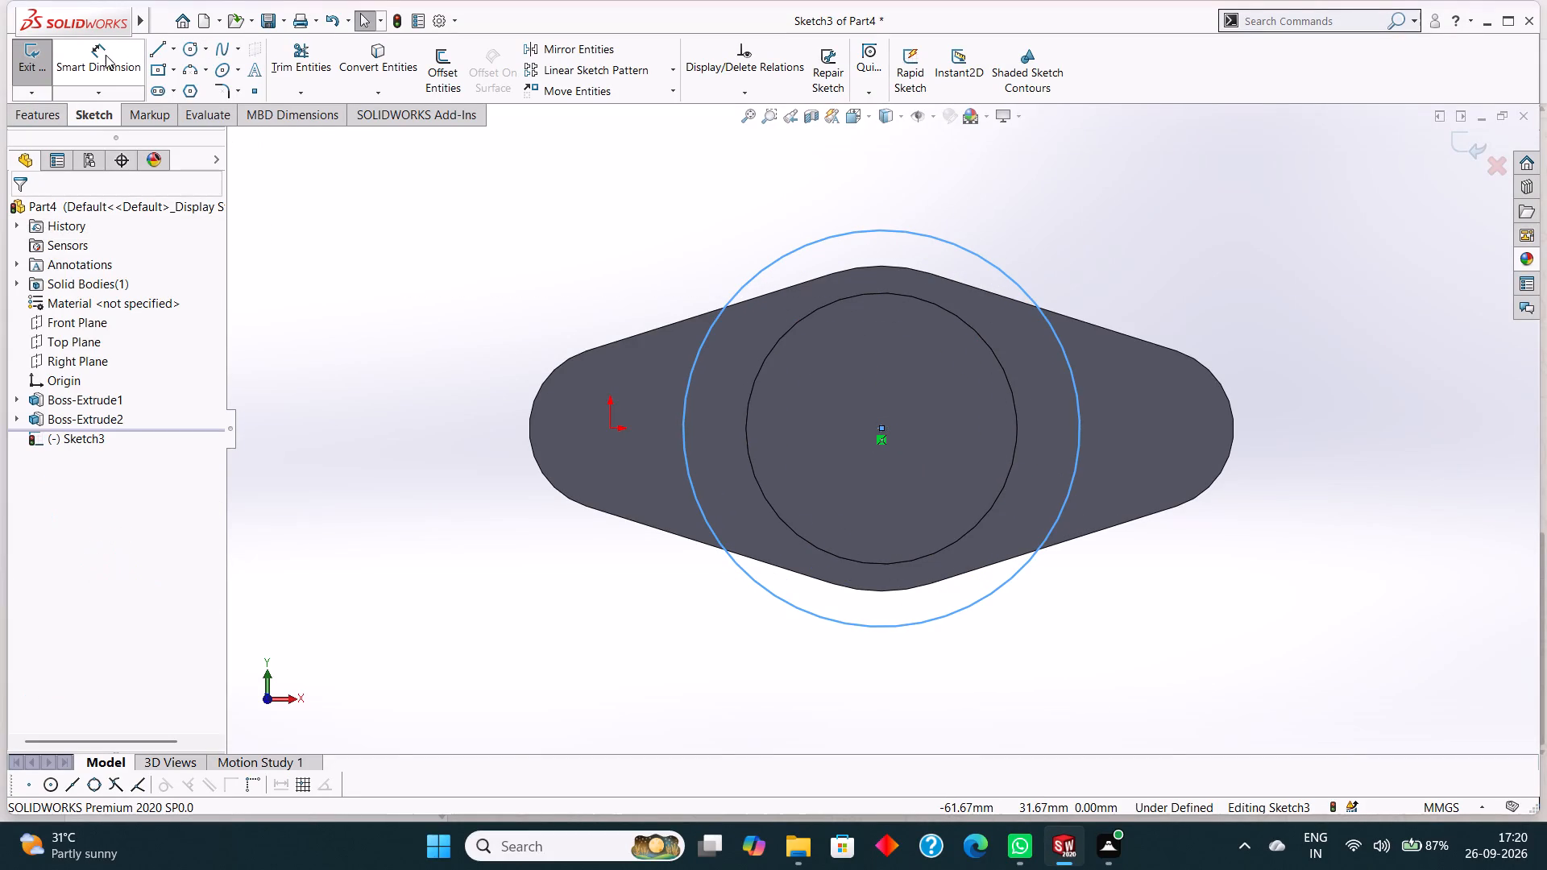
# Dimension the new concentric circle's diameter to 98 mm.
pyautogui.click(106, 55)
pyautogui.click(910, 230)
pyautogui.click(1213, 249)
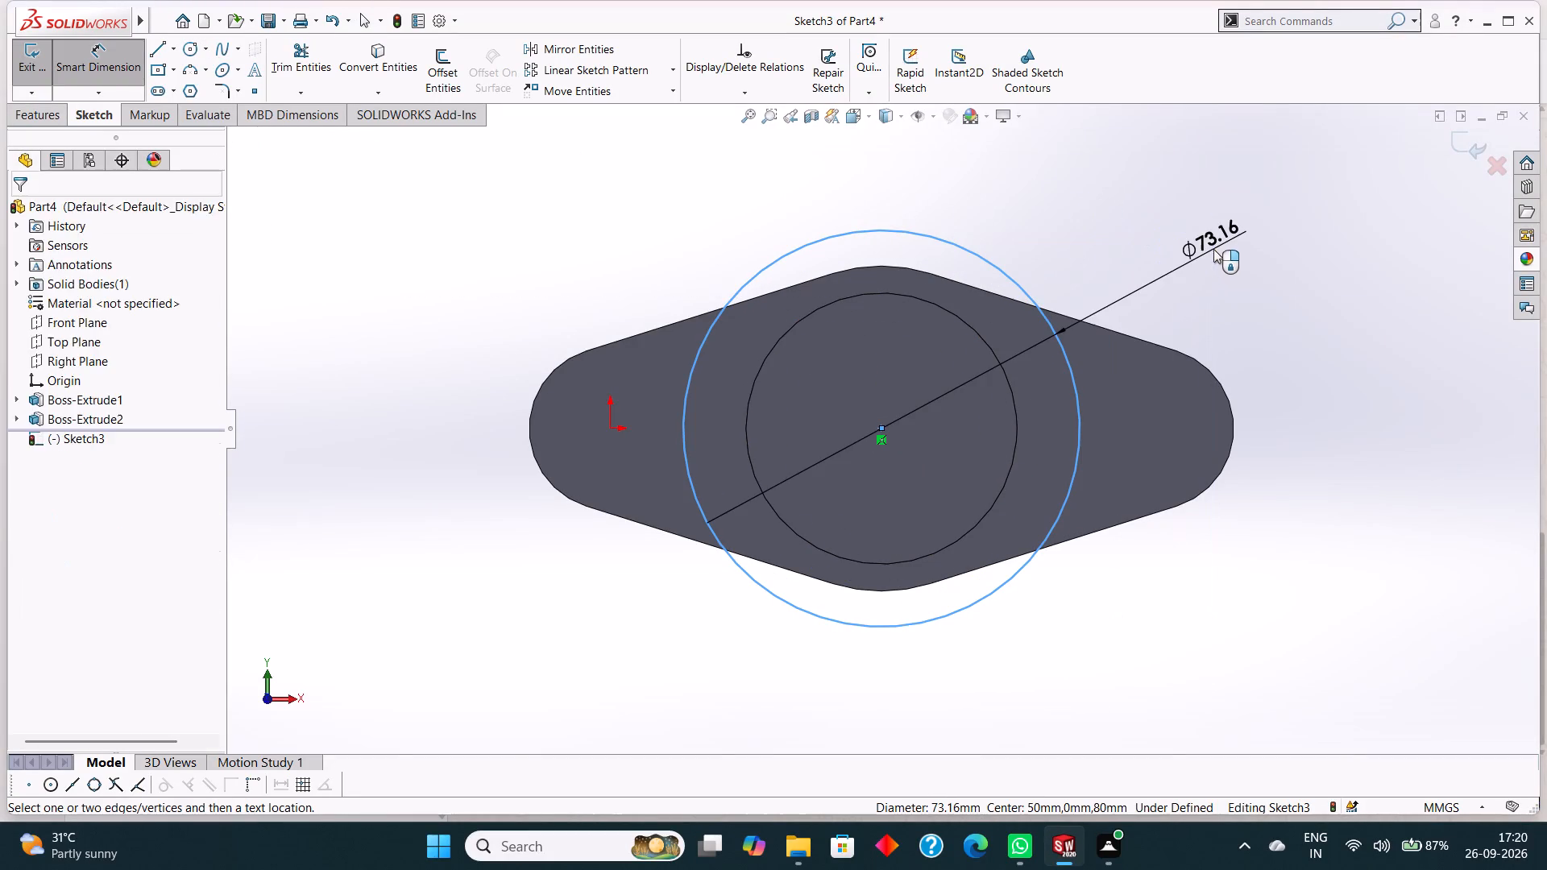
pyautogui.write('98')
pyautogui.press('Return')
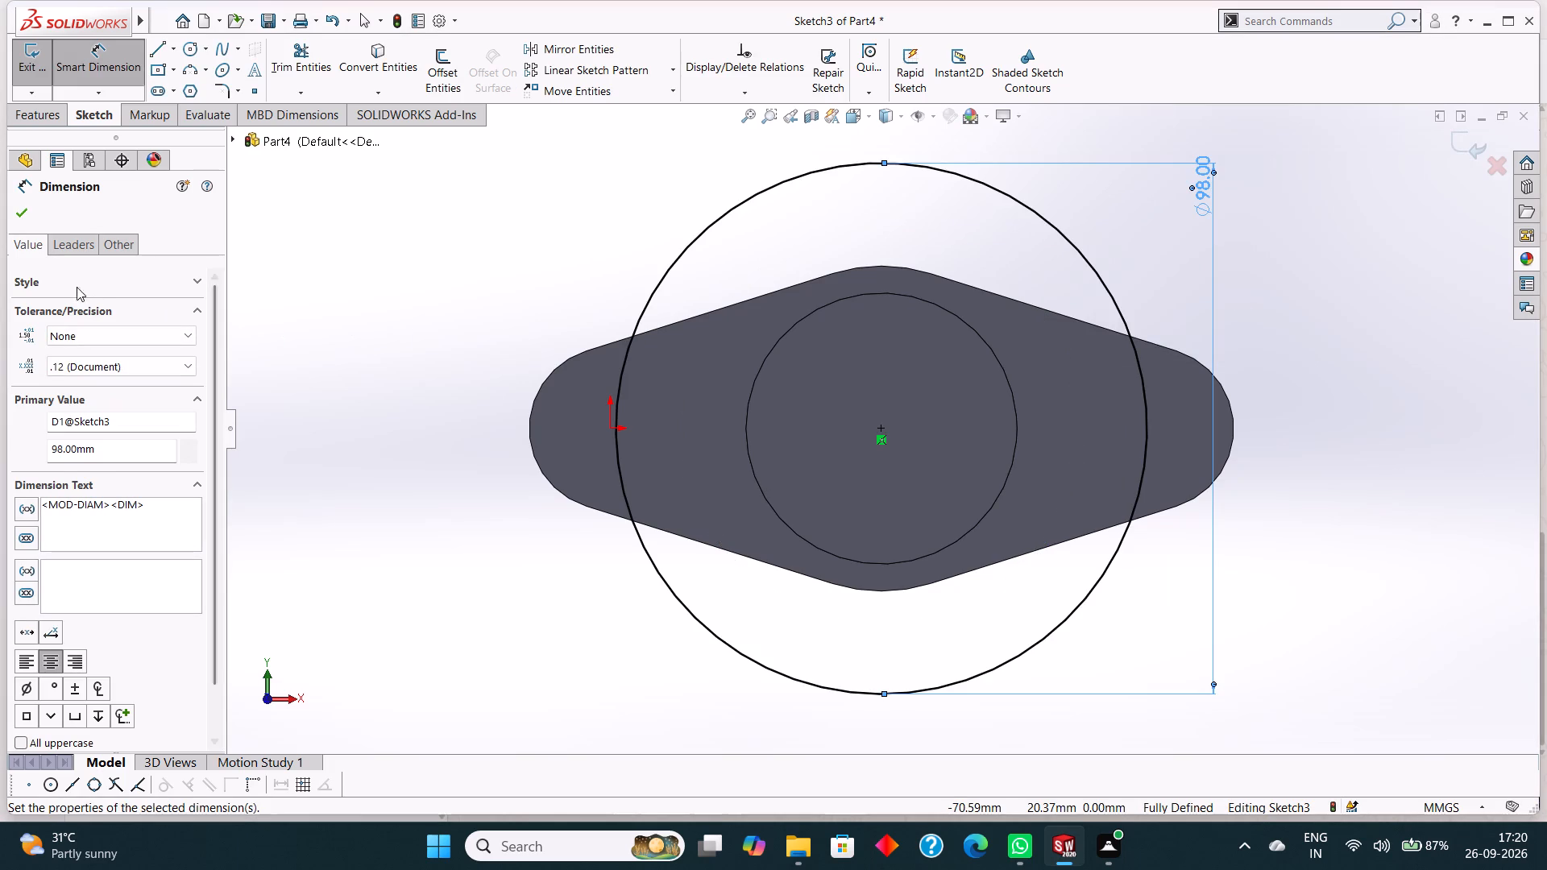
pyautogui.click(19, 218)
# Extrude the 98 mm circle as a blind boss 15 mm deep, forming a flange on the cylinder's end.
pyautogui.click(47, 121)
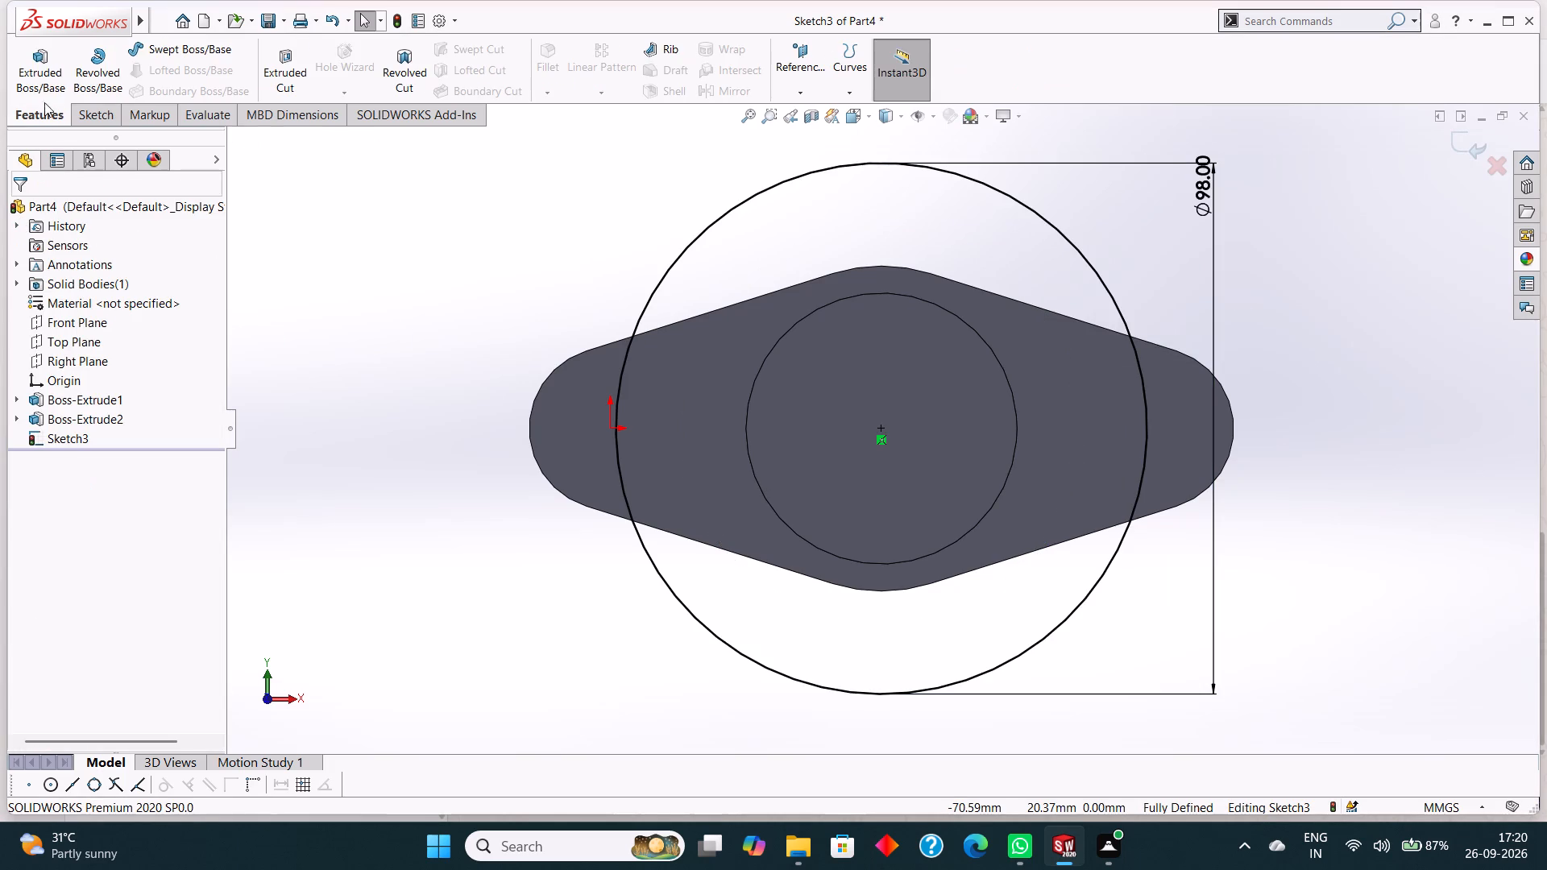
pyautogui.click(38, 81)
pyautogui.moveTo(1324, 619); pyautogui.dragTo(1325, 350, button='middle')
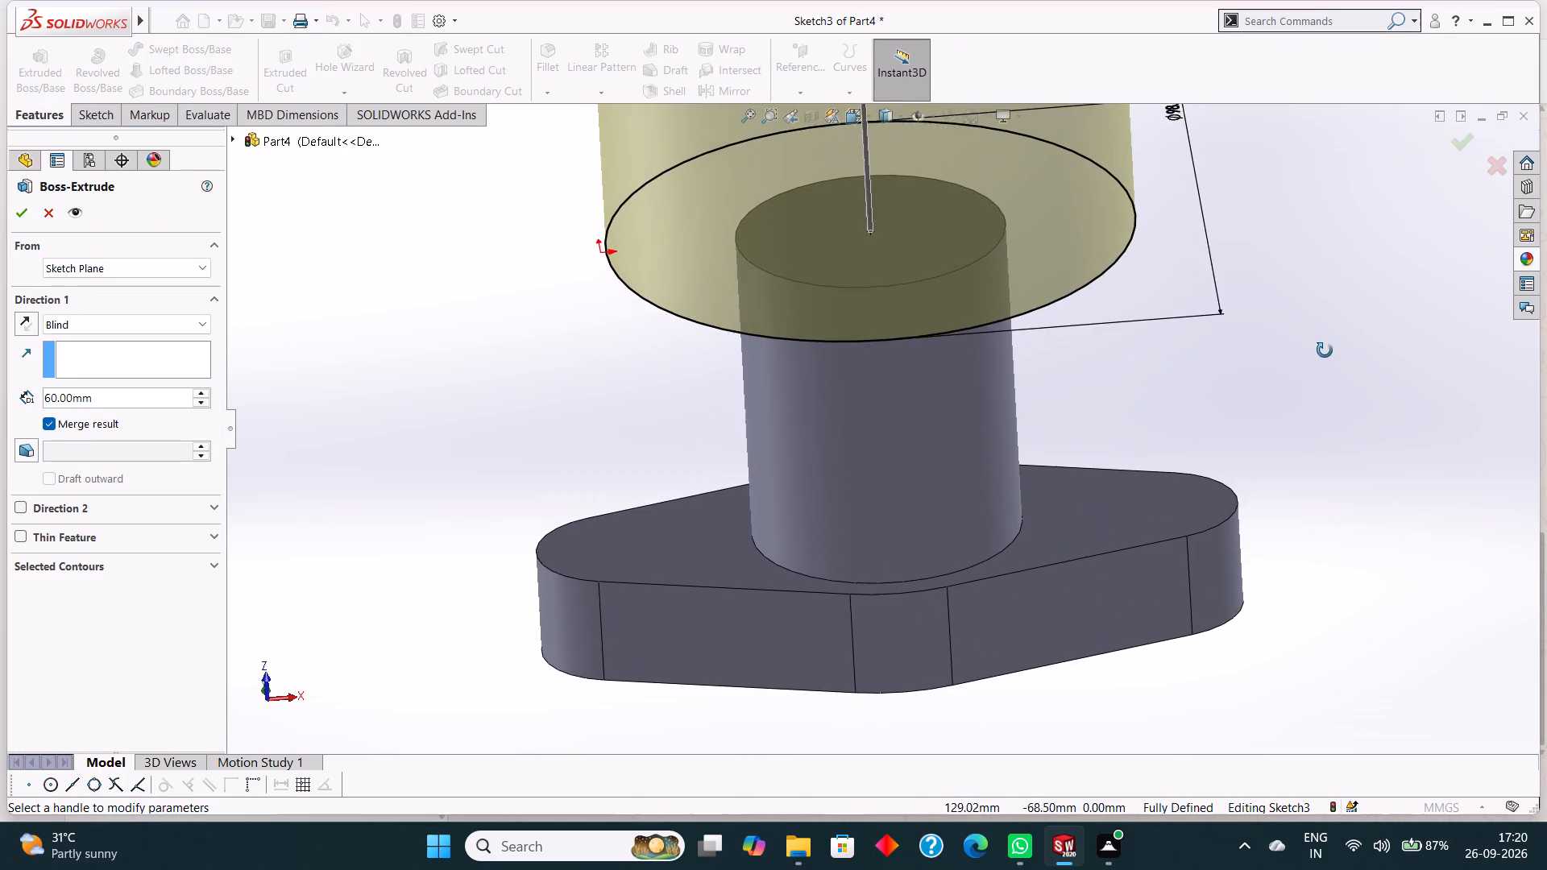
pyautogui.moveTo(1325, 350); pyautogui.dragTo(1329, 348, button='middle')
pyautogui.scroll(3, 1335, 350)
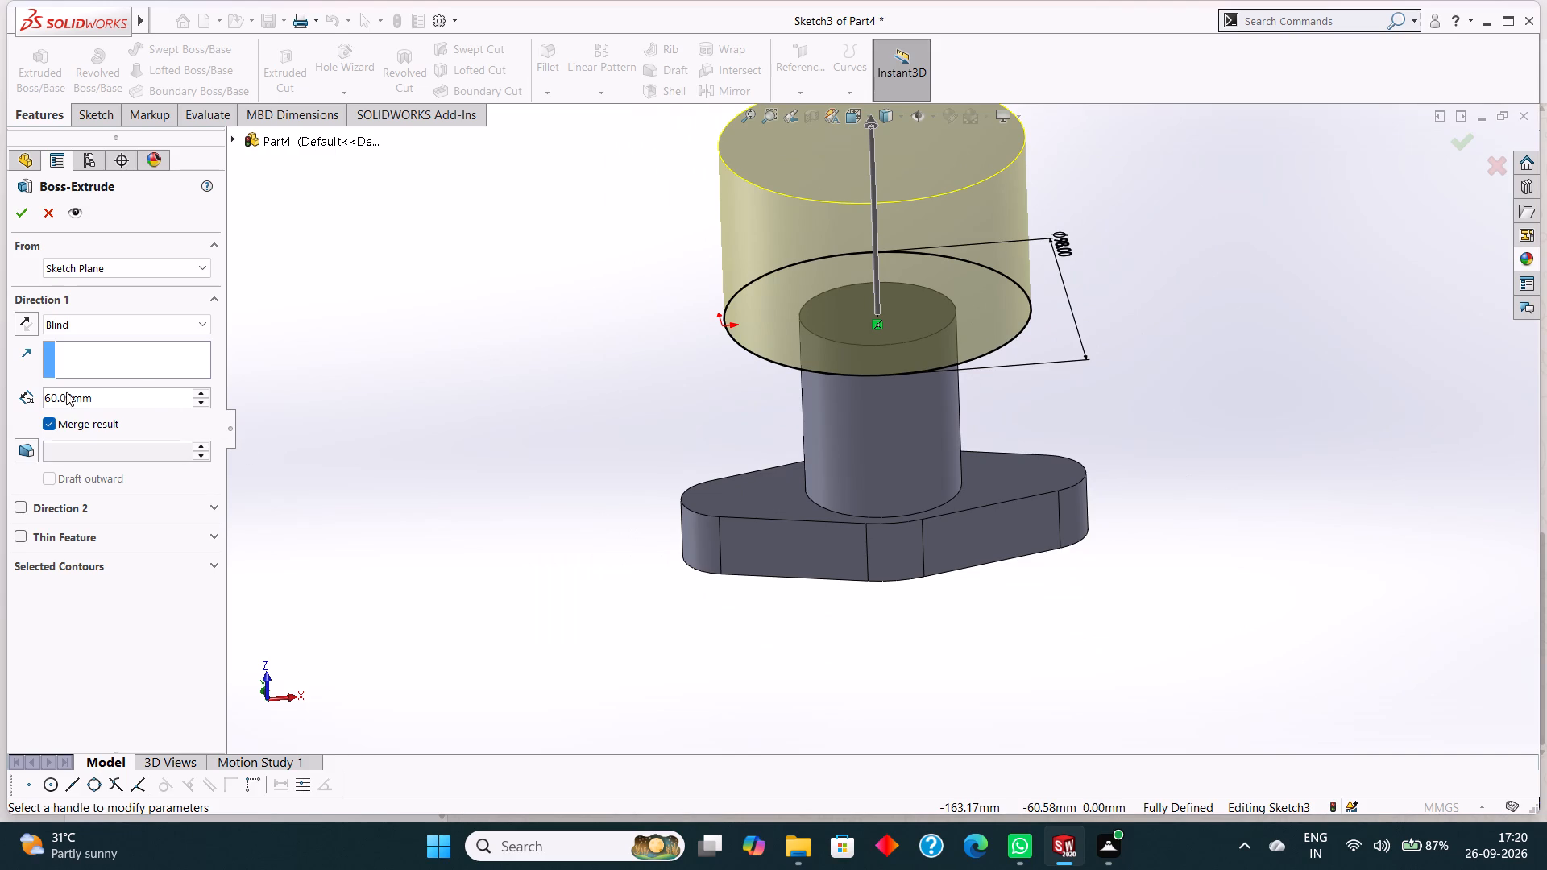
pyautogui.click(98, 396)
pyautogui.moveTo(139, 397); pyautogui.dragTo(0, 397)
pyautogui.write('15')
pyautogui.press('Return')
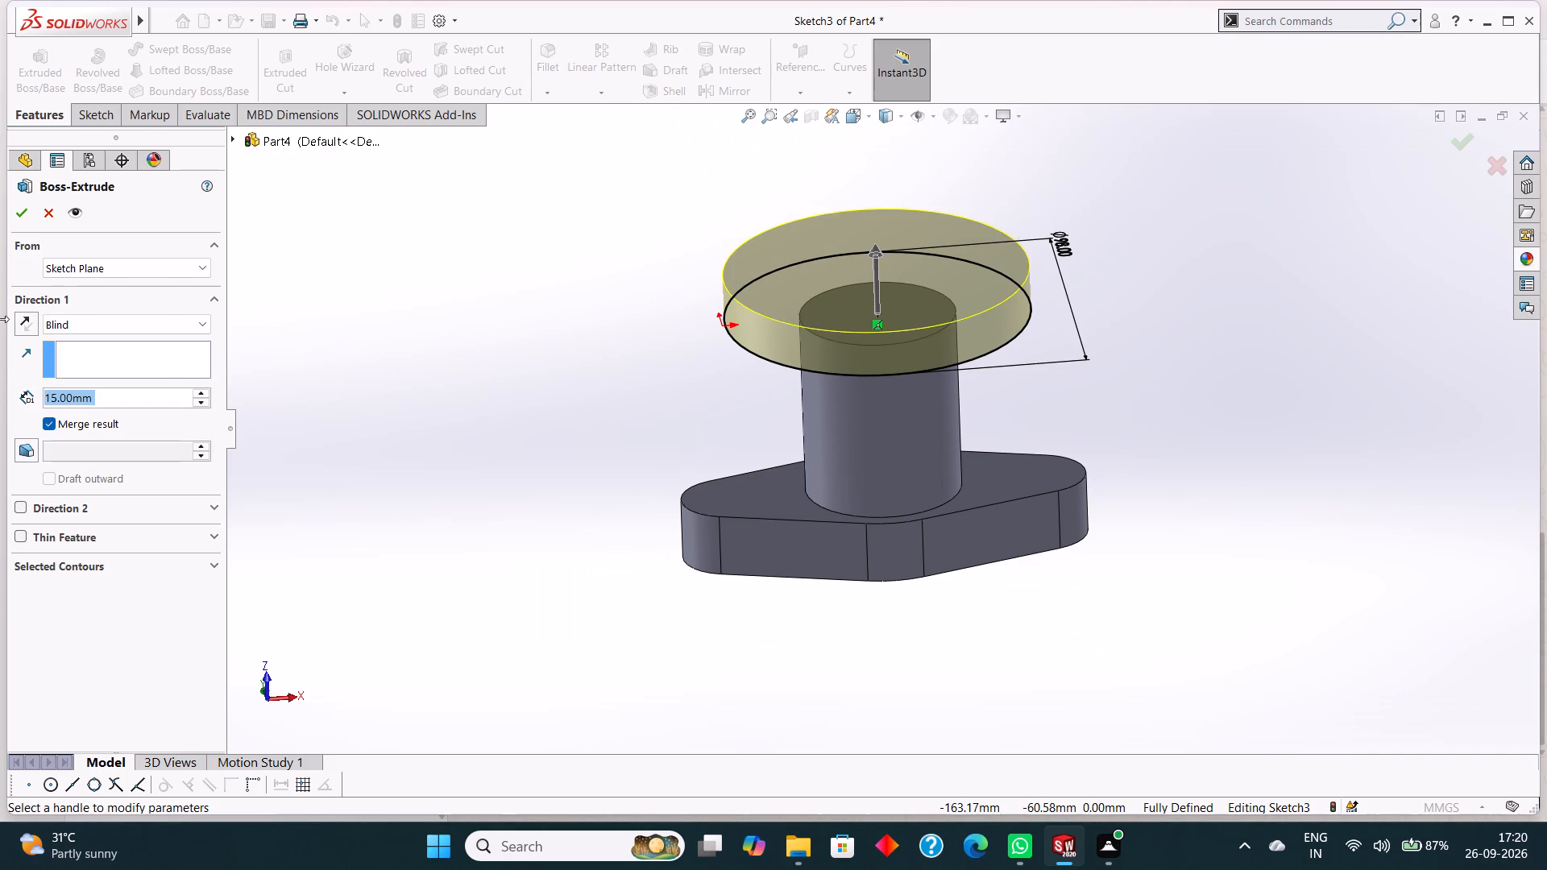
pyautogui.click(18, 216)
pyautogui.click(502, 278)
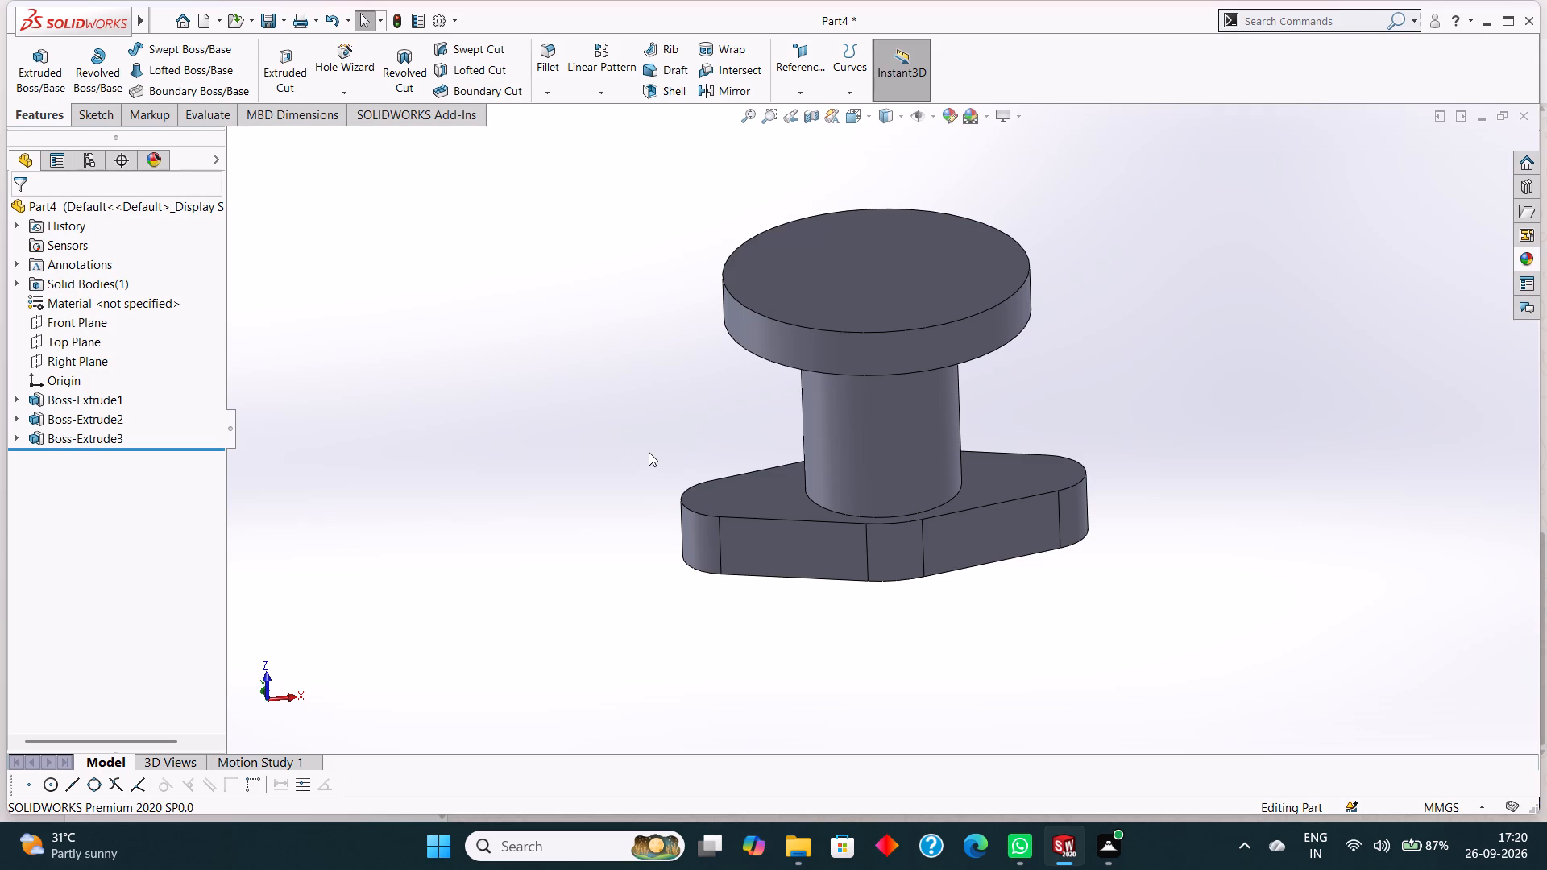
# Start a new sketch on the flange's outer circular face, viewed normal to that face.
pyautogui.click(877, 255)
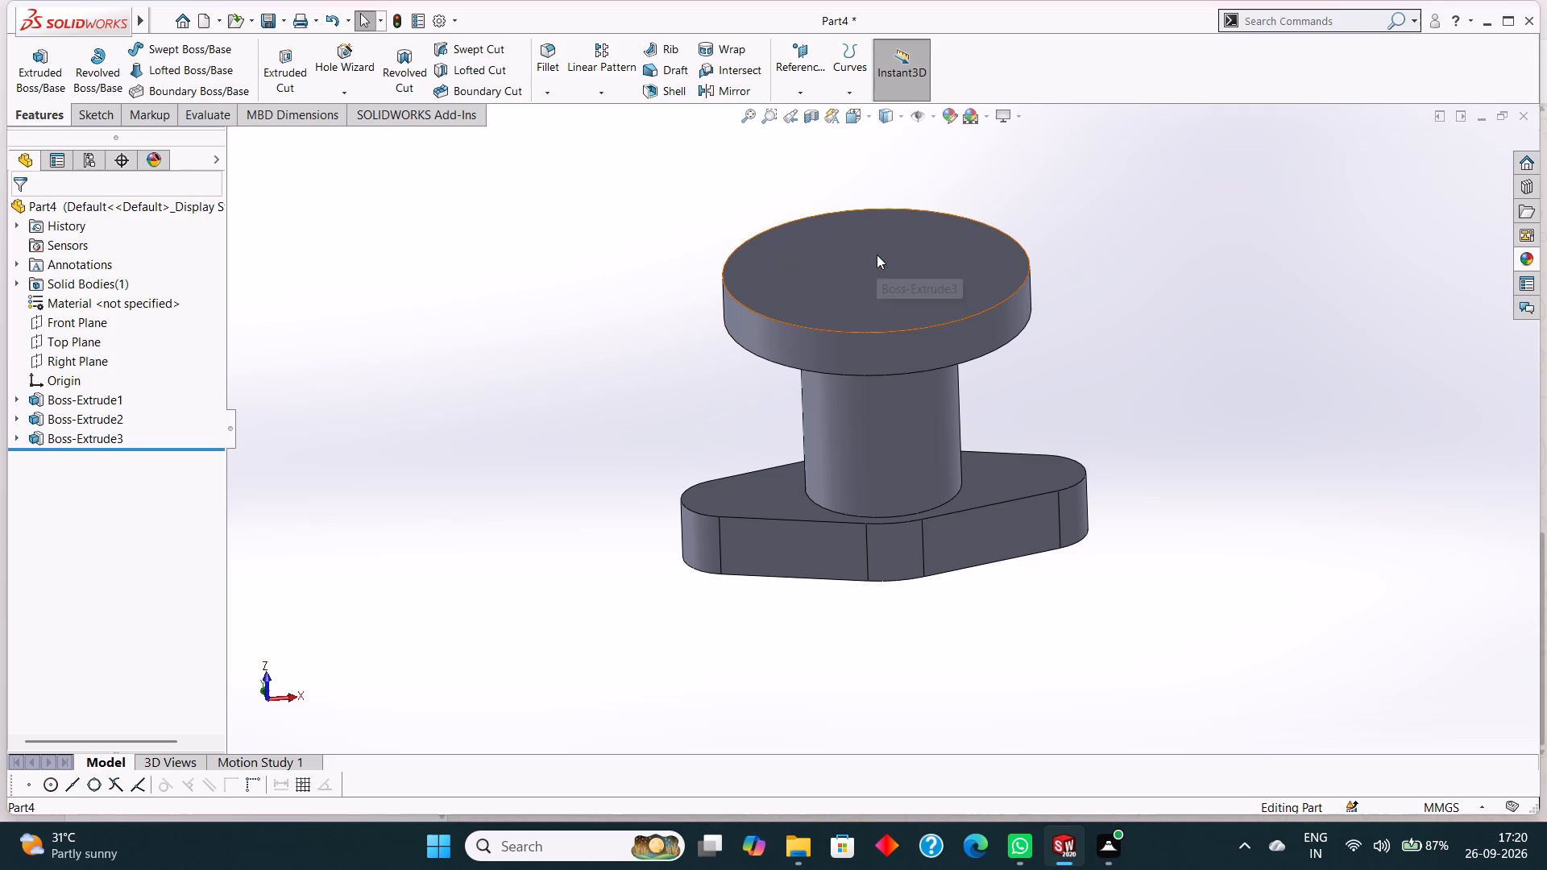
pyautogui.hotkey('ctrl', '8')
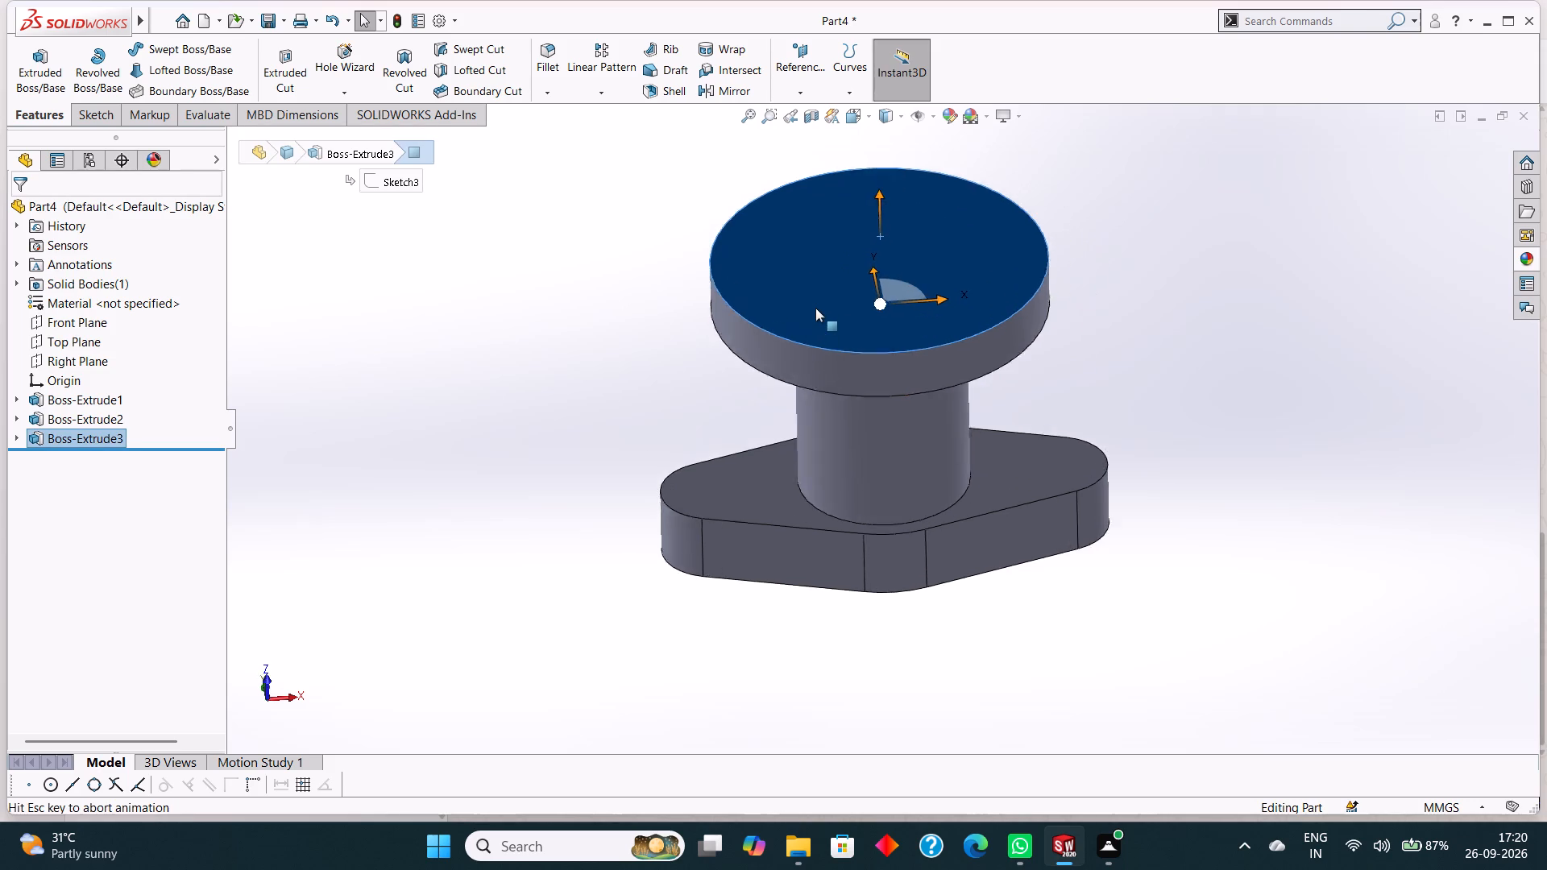
pyautogui.rightClick(790, 256)
pyautogui.click(827, 236)
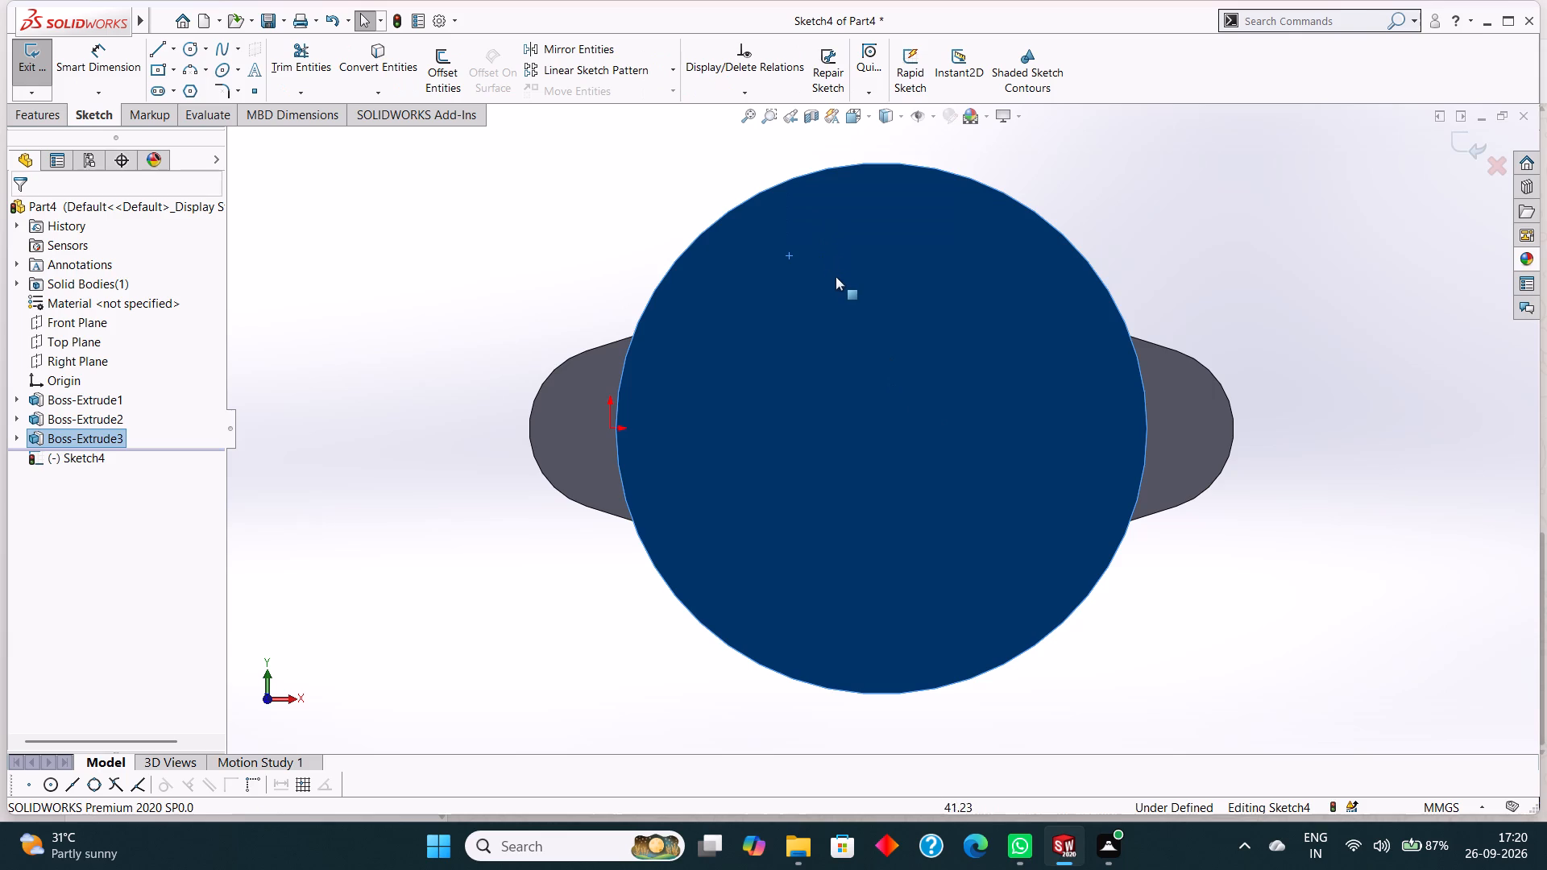
pyautogui.press('Escape')
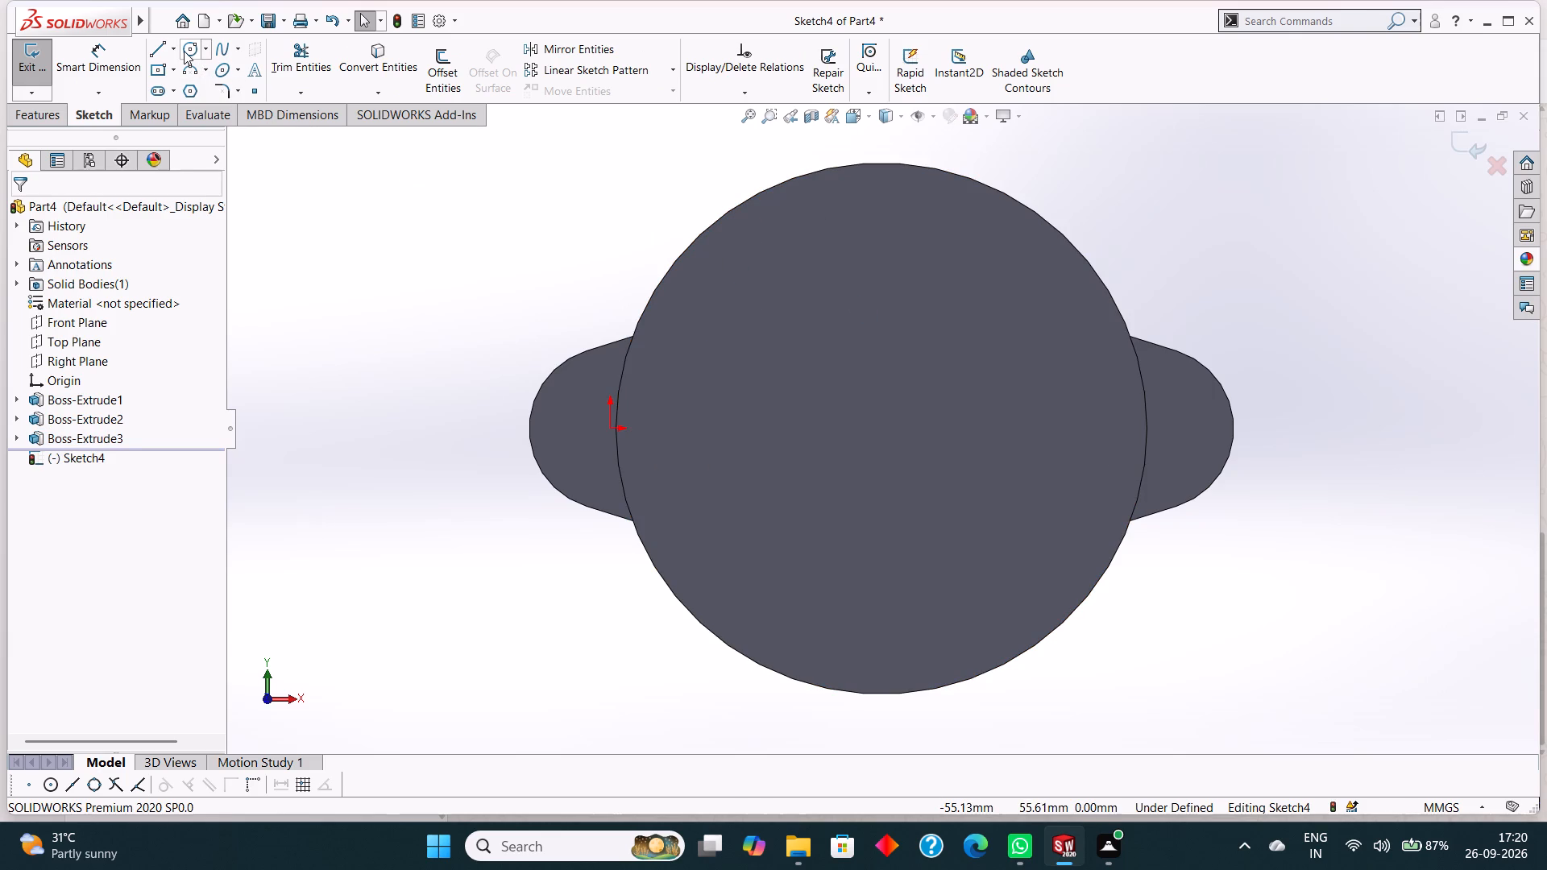
# Sketch a 35 mm radius circle concentric with the flange face.
pyautogui.click(184, 49)
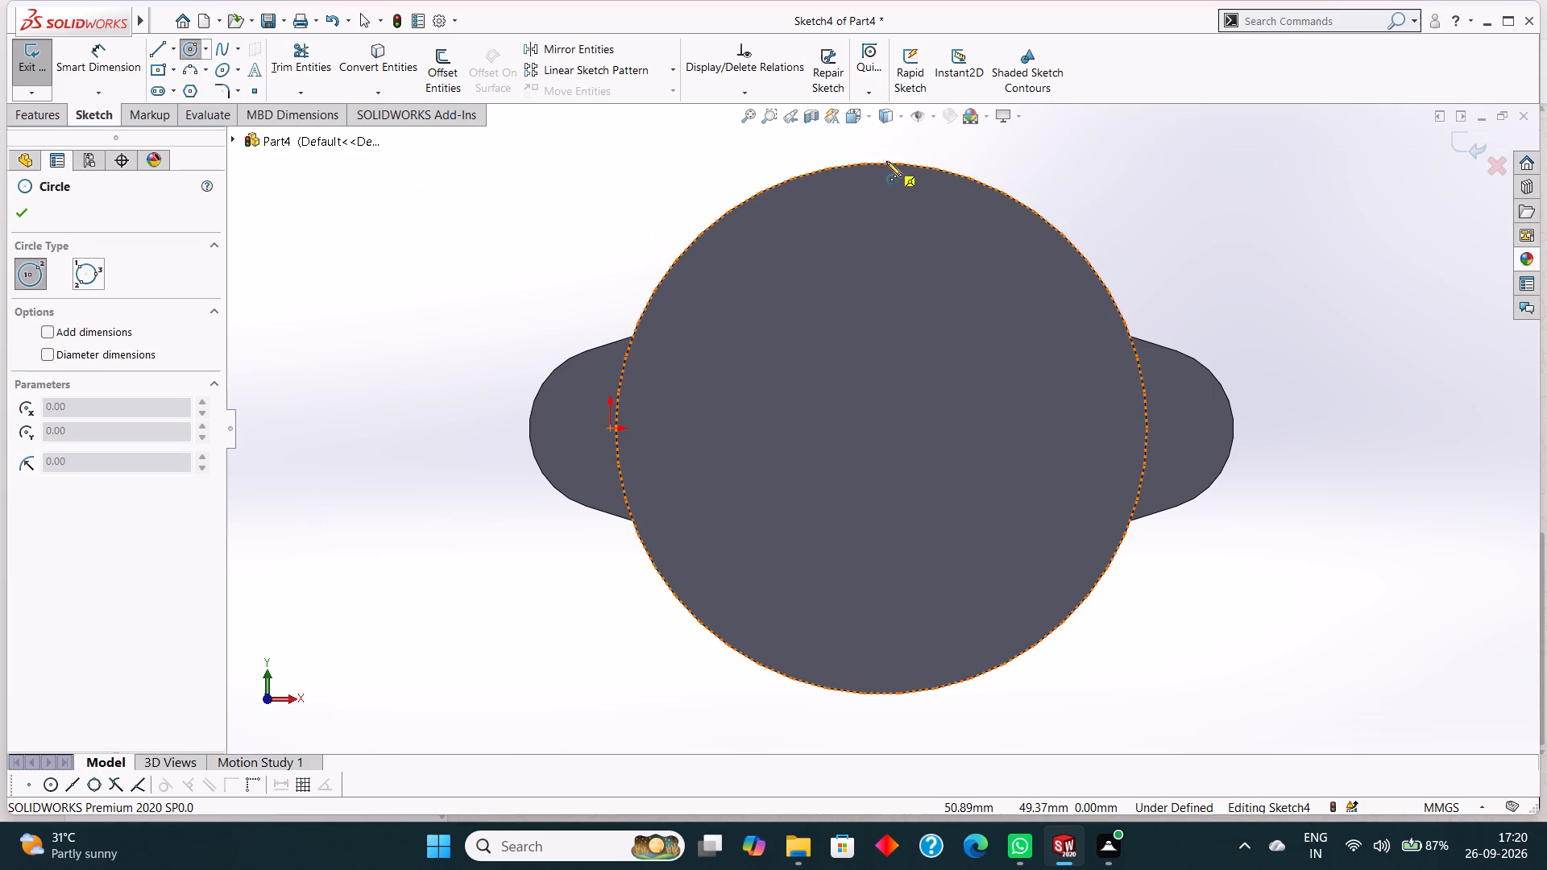
pyautogui.click(885, 429)
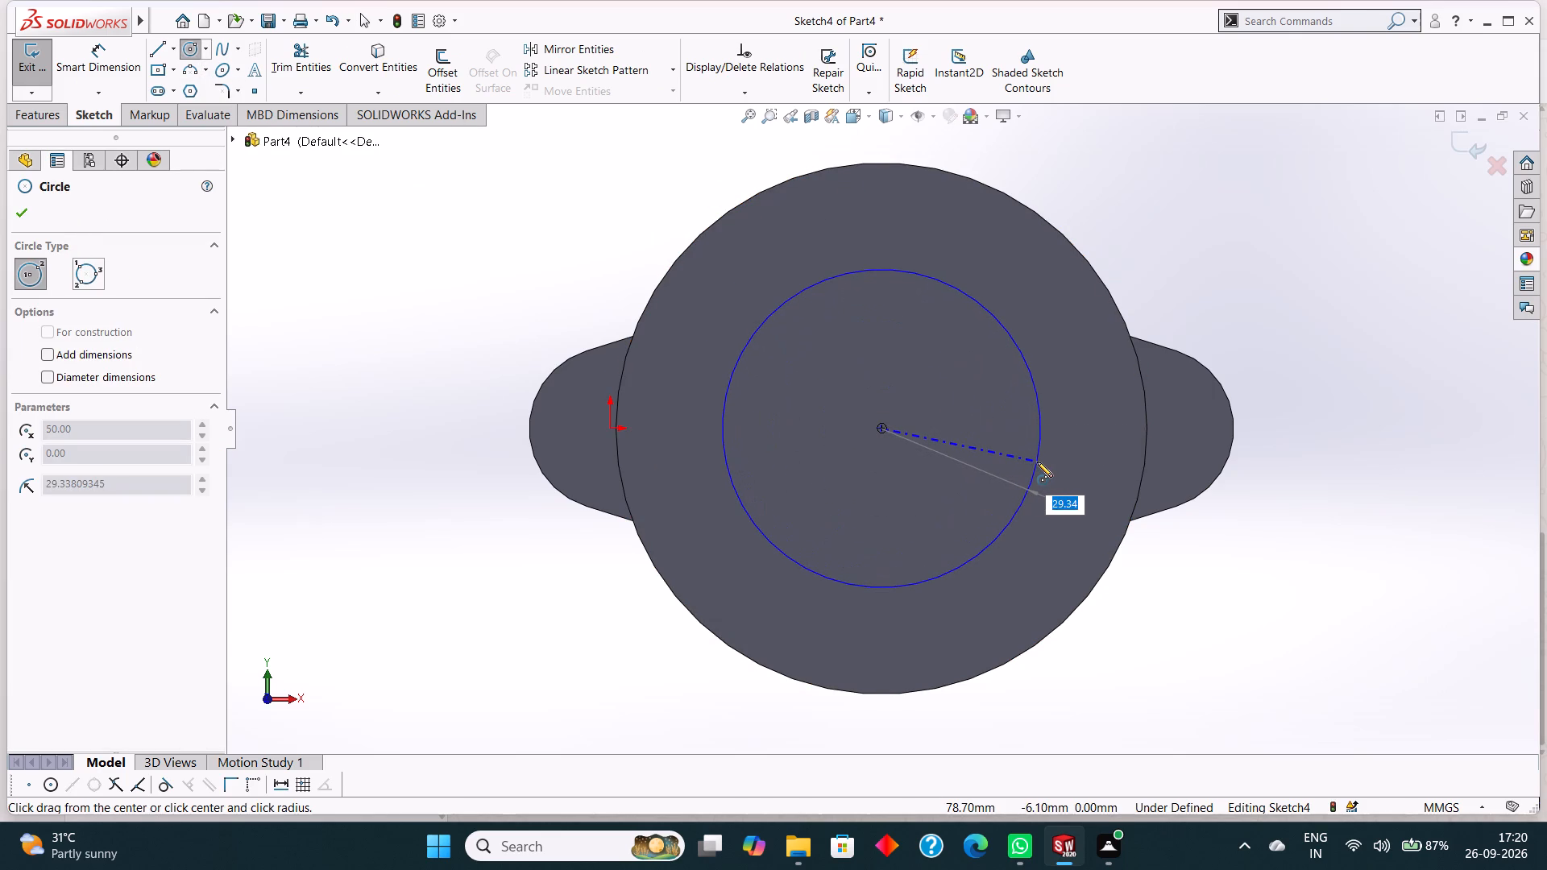
pyautogui.write('35')
pyautogui.press('Return')
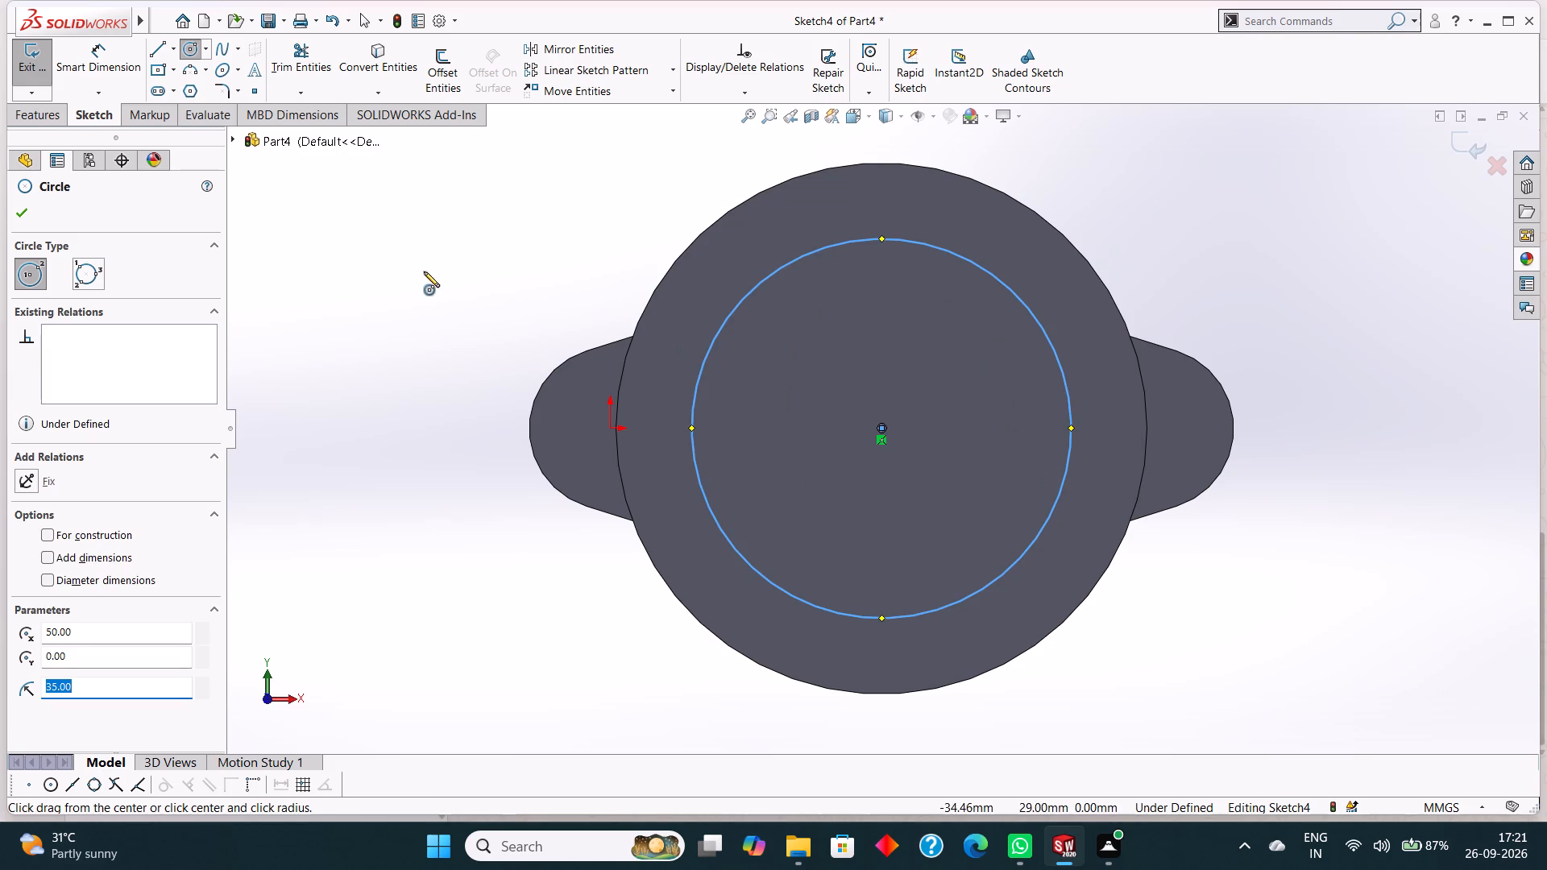
pyautogui.click(27, 217)
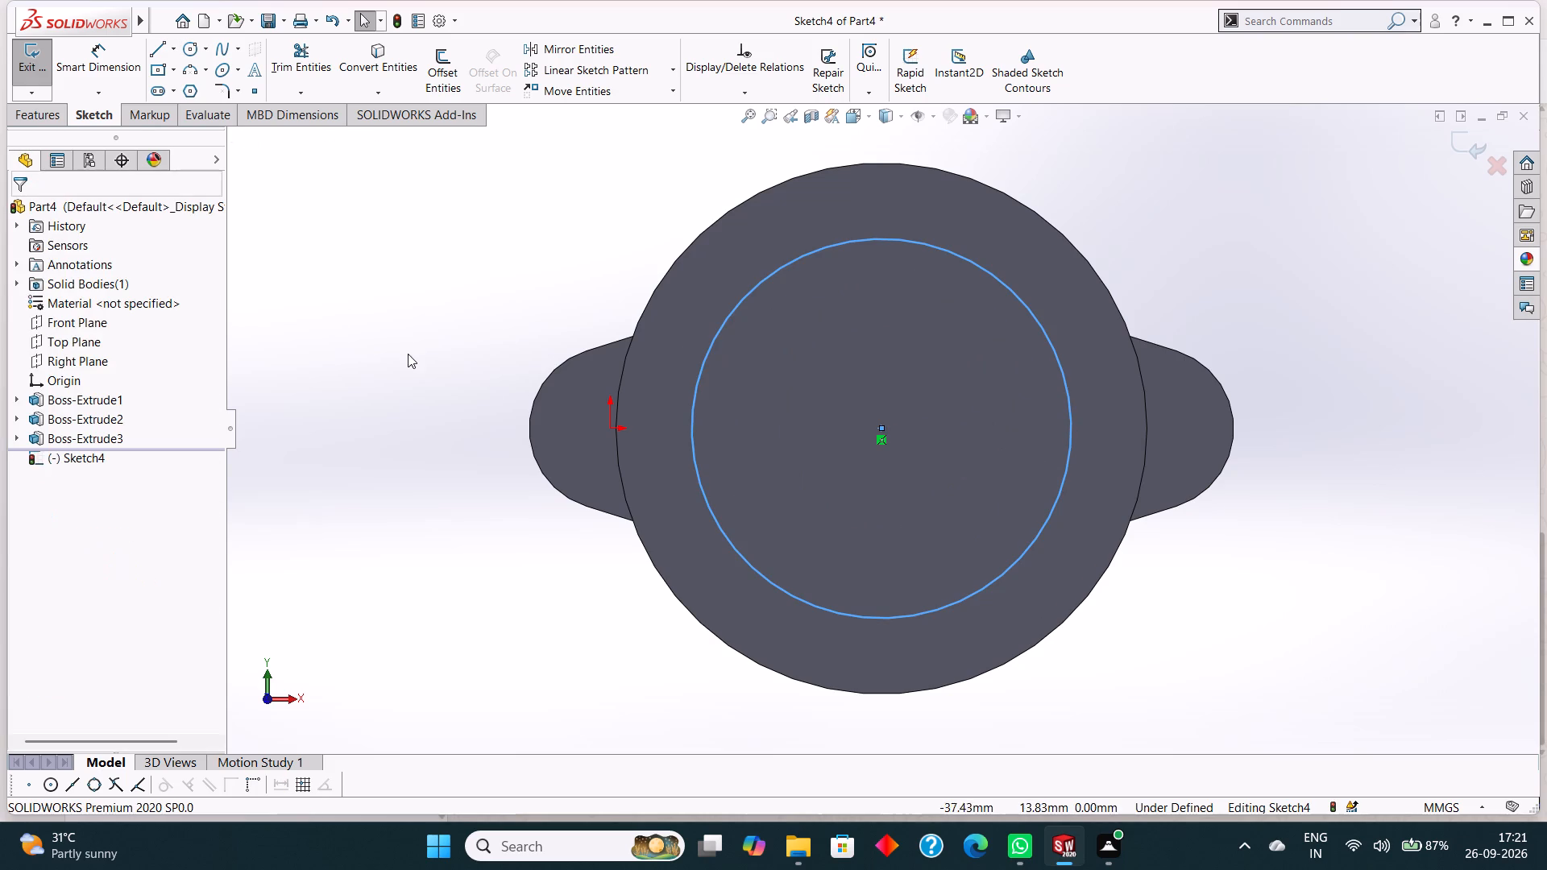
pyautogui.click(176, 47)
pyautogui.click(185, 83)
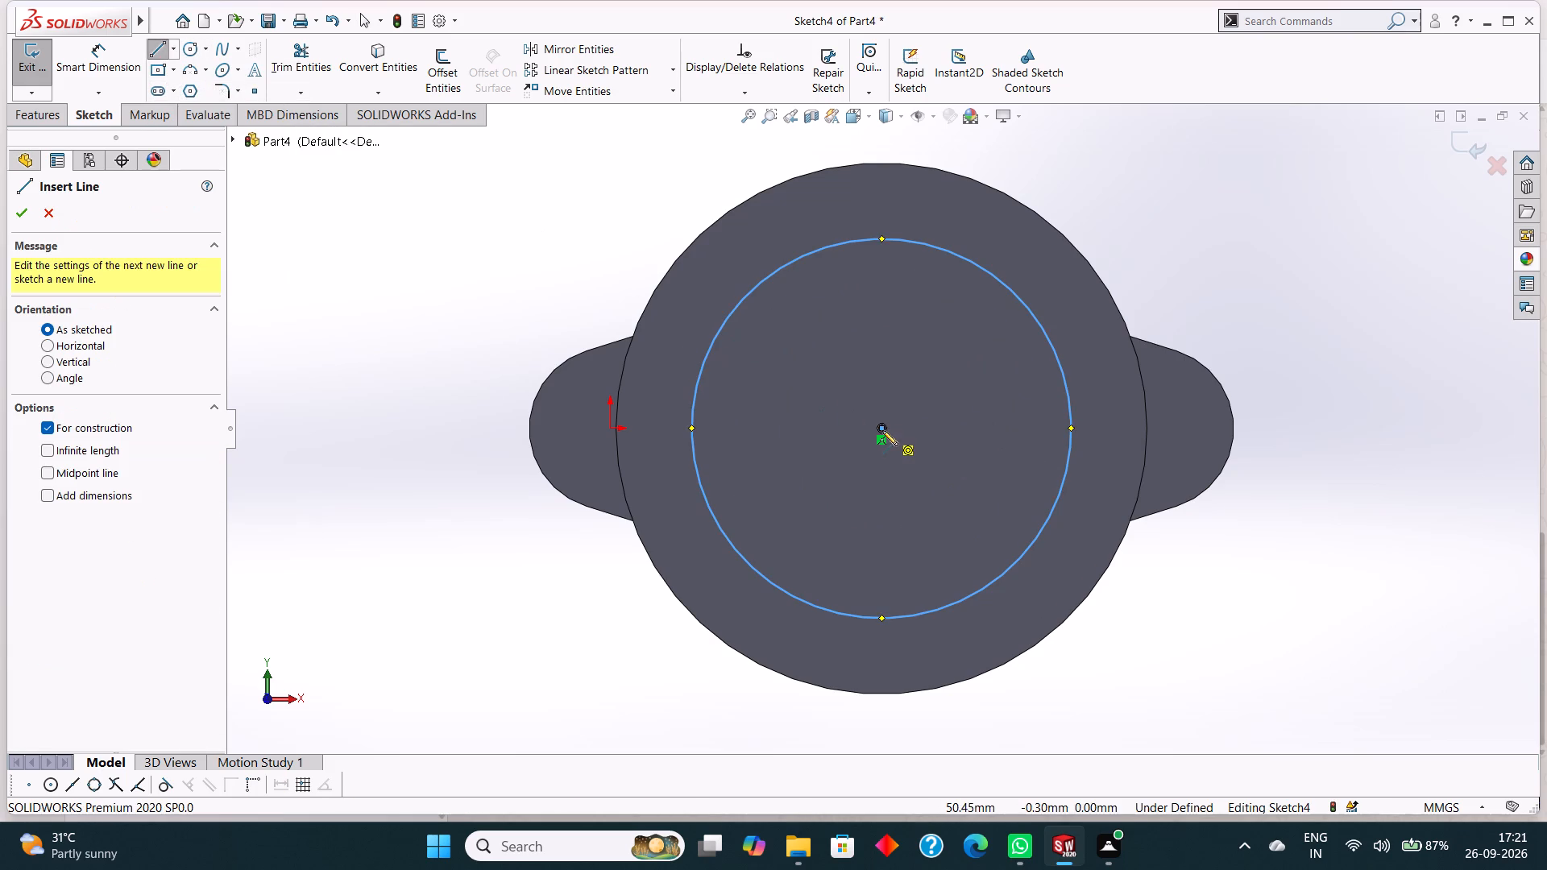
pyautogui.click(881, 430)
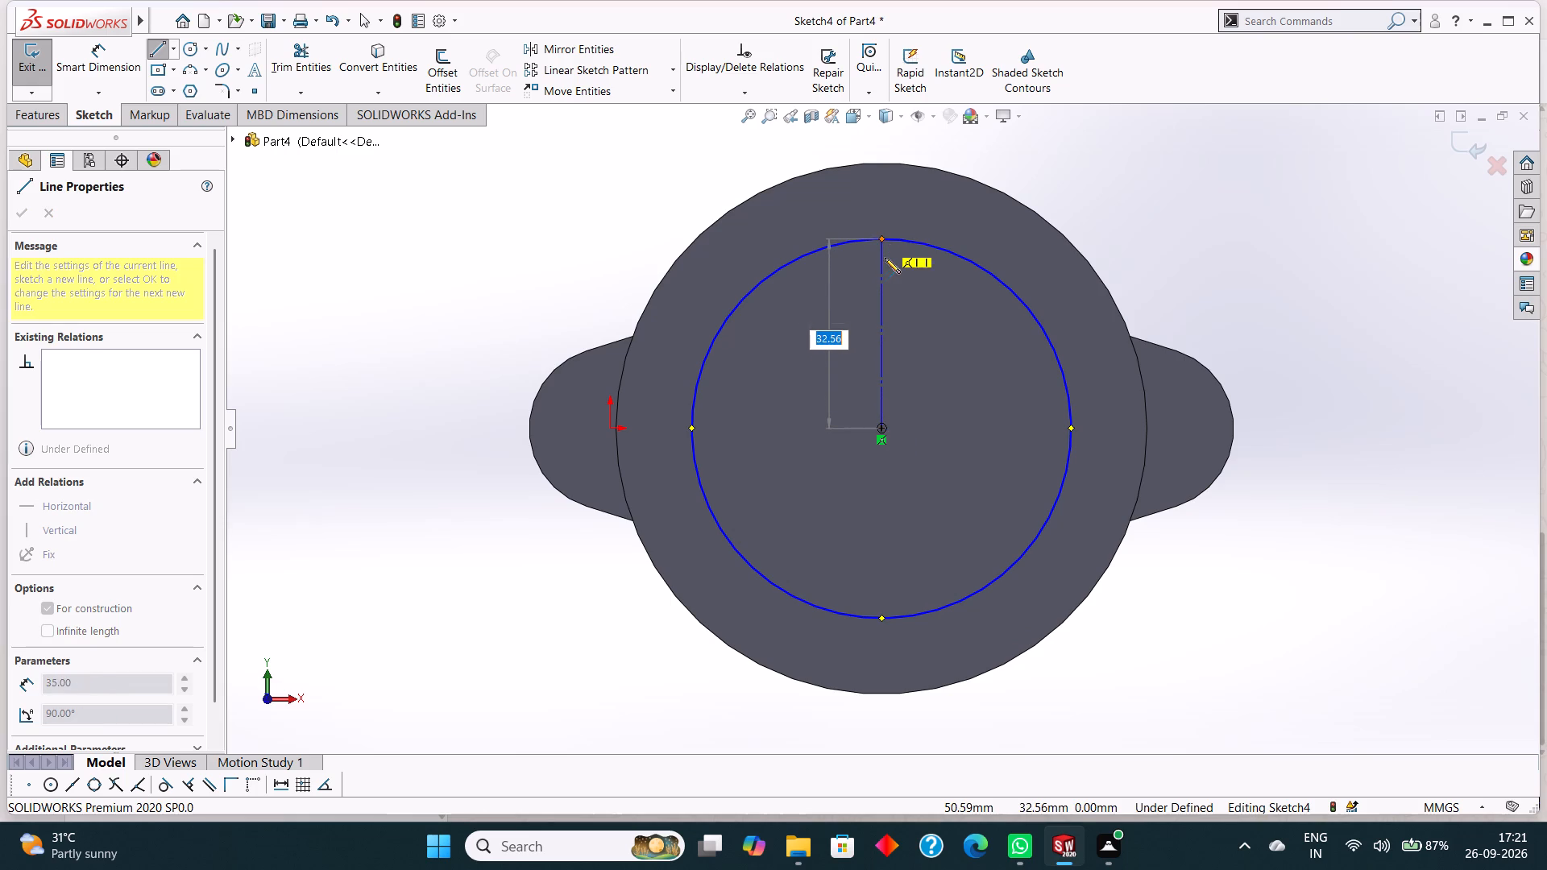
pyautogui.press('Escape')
# Draw a vertical centerline from the flange's center up to the top of the 35 mm radius circle.
pyautogui.click(171, 52)
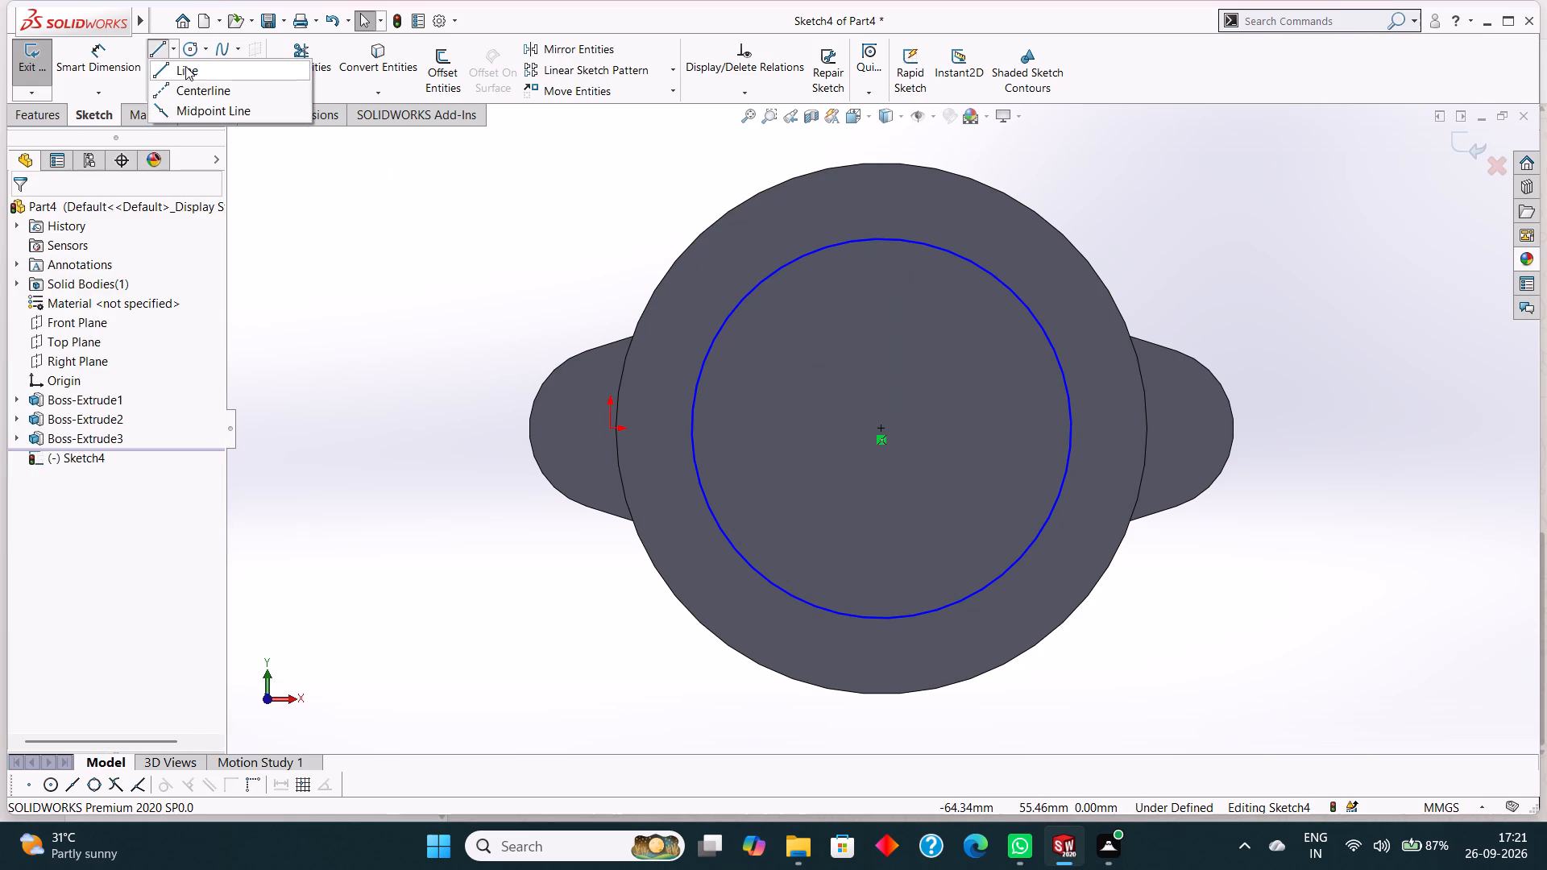
pyautogui.click(192, 88)
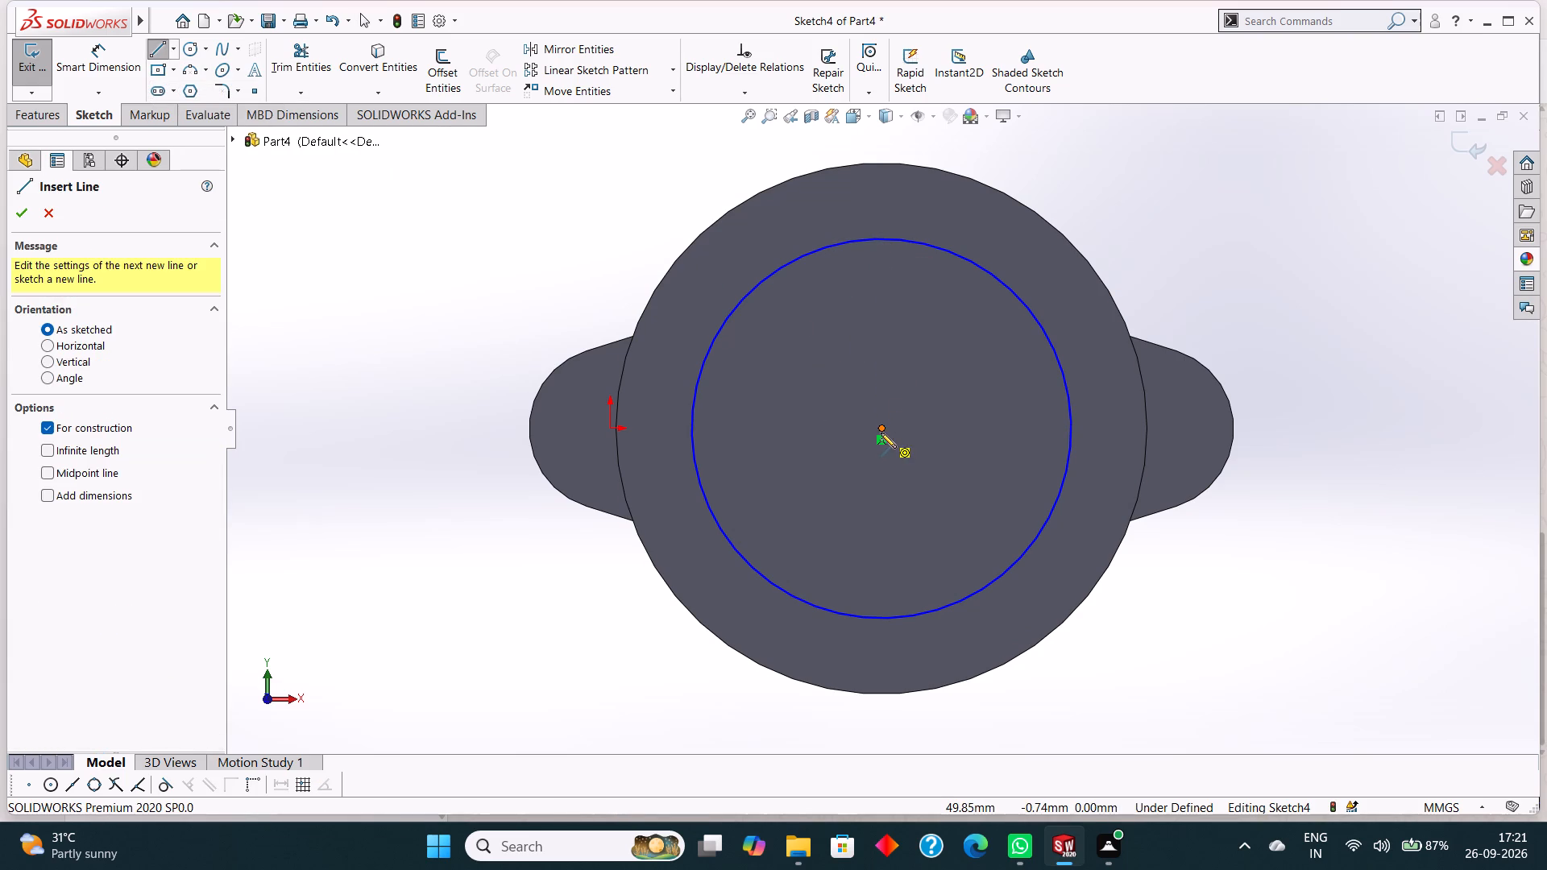
pyautogui.click(881, 432)
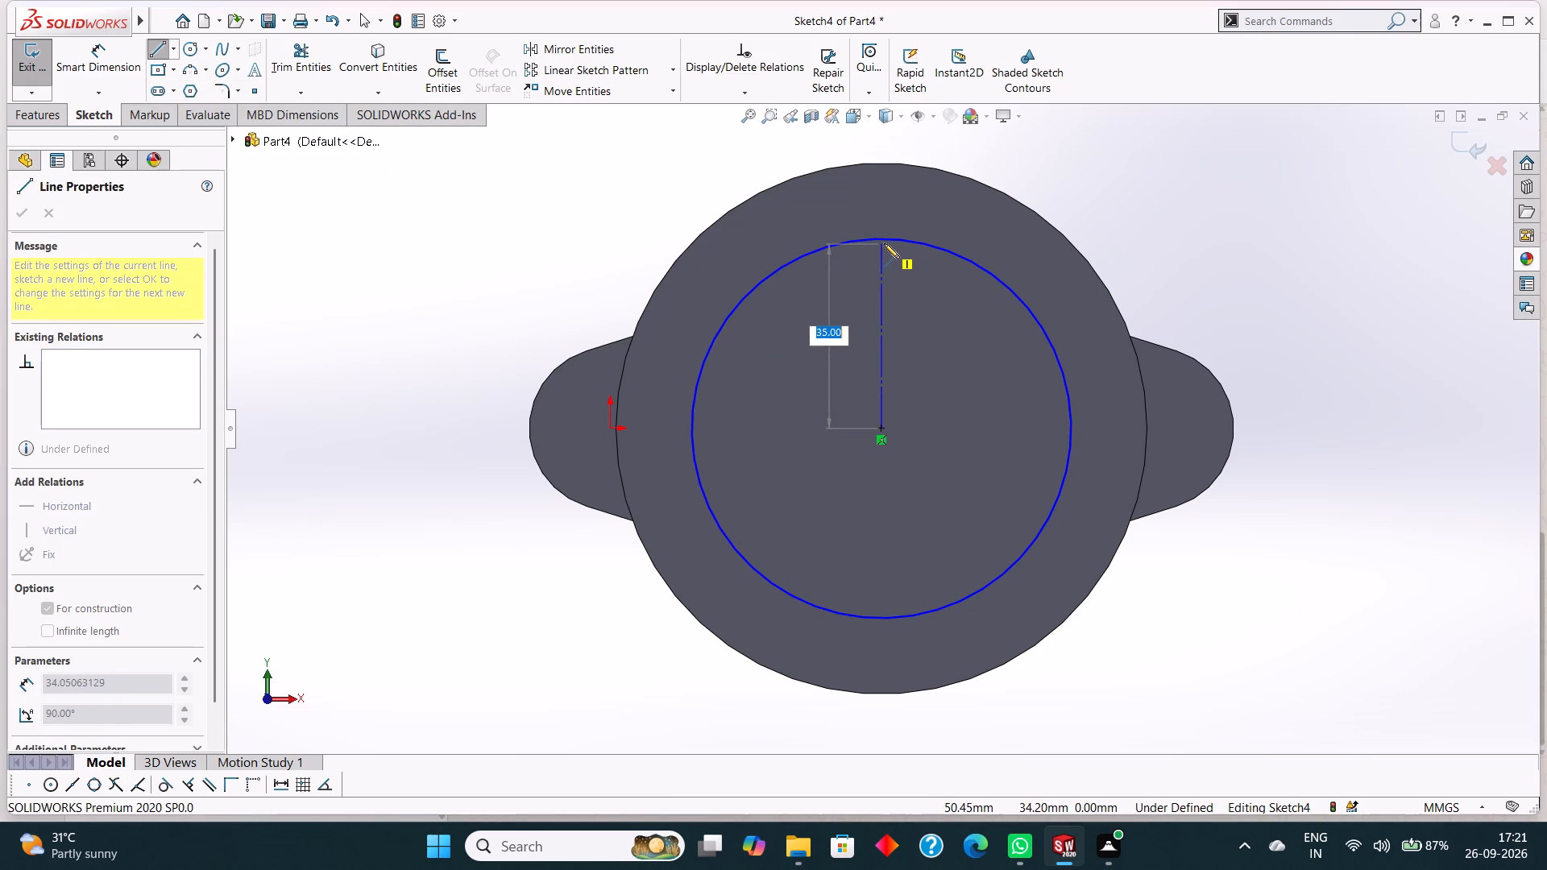
pyautogui.click(883, 242)
pyautogui.rightClick(924, 209)
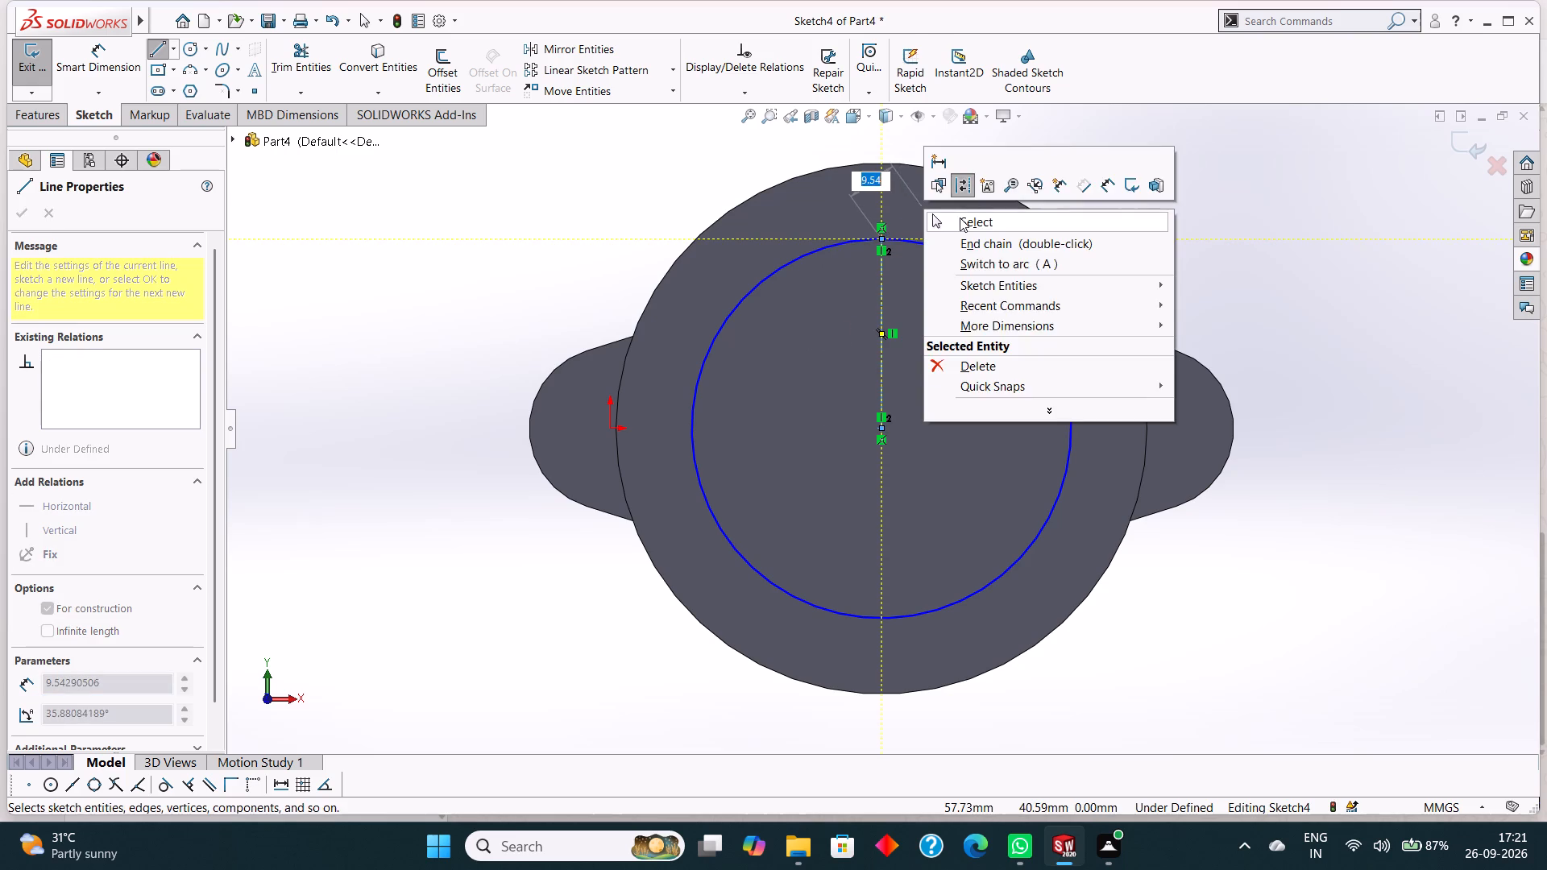
pyautogui.click(962, 217)
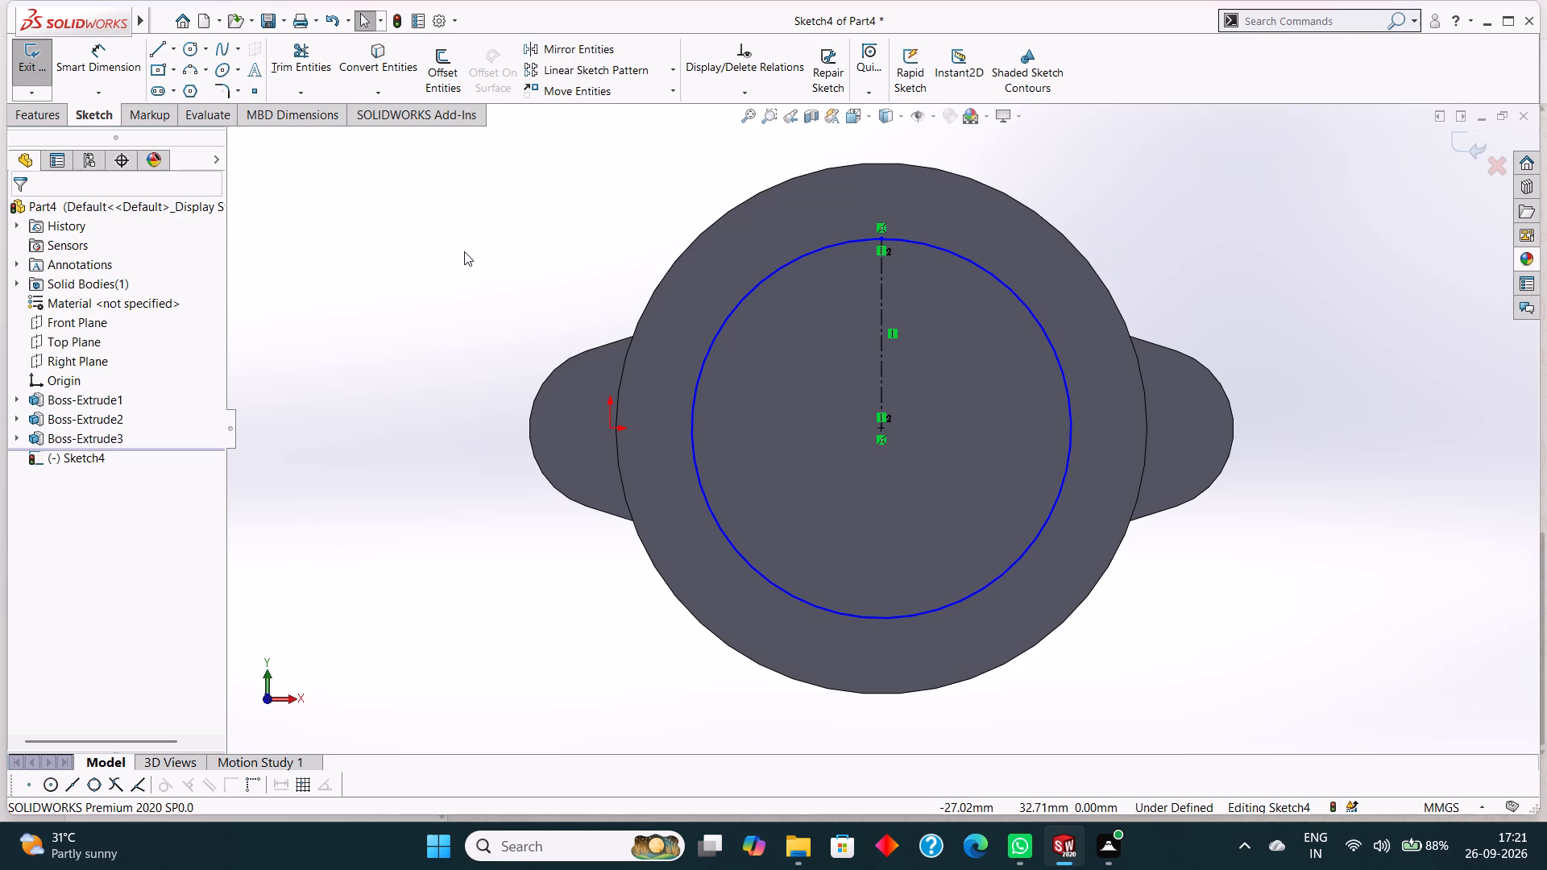
# Sketch a 5 mm radius circle centered on the centerline's upper end on the larger circle.
pyautogui.click(189, 44)
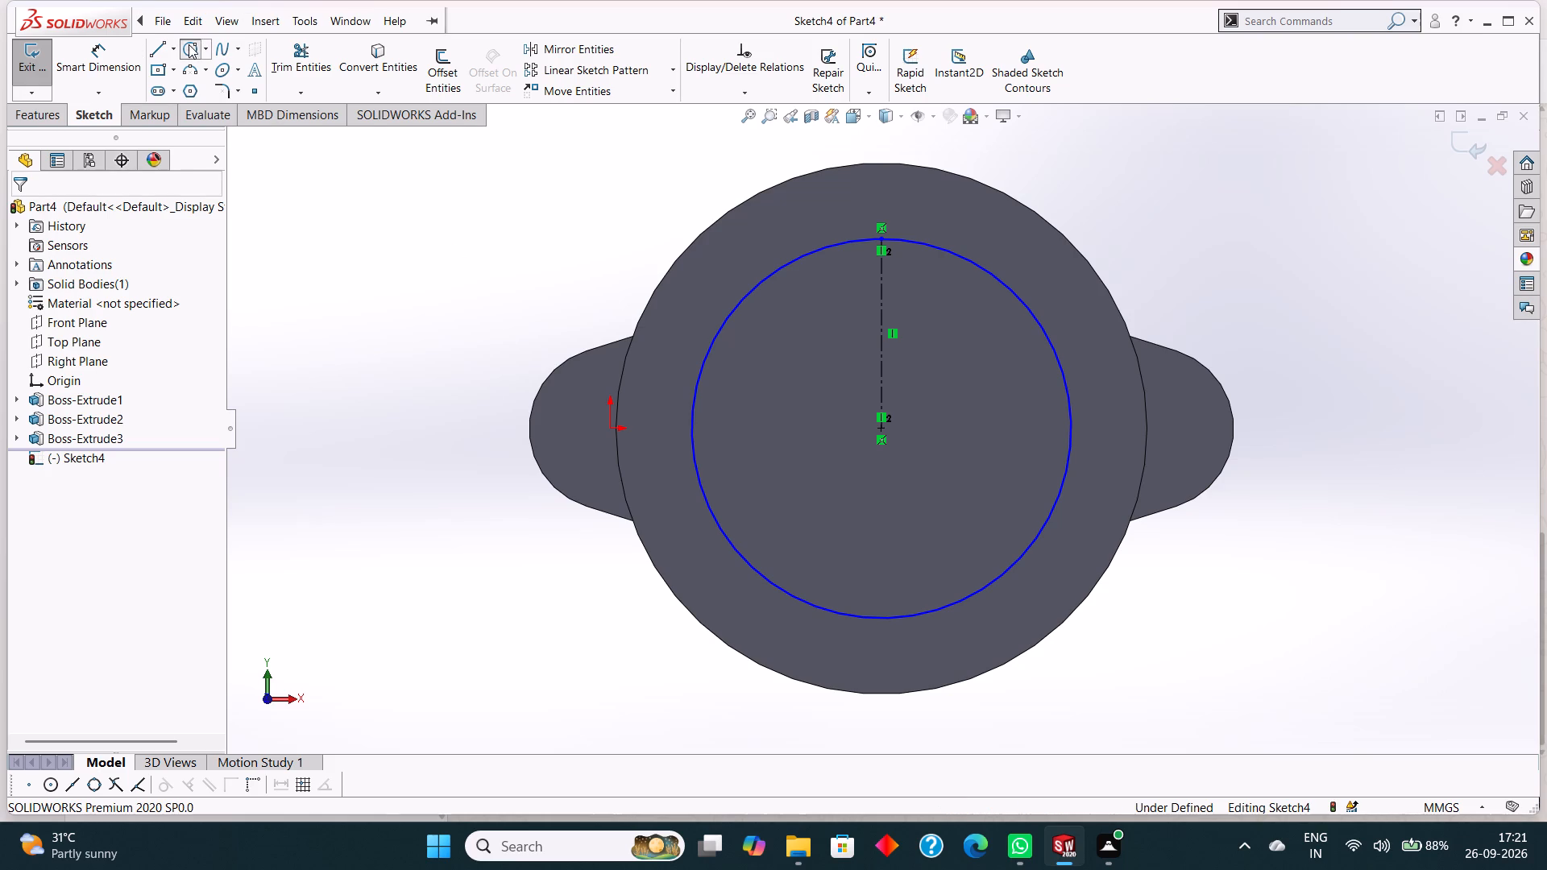
pyautogui.click(882, 238)
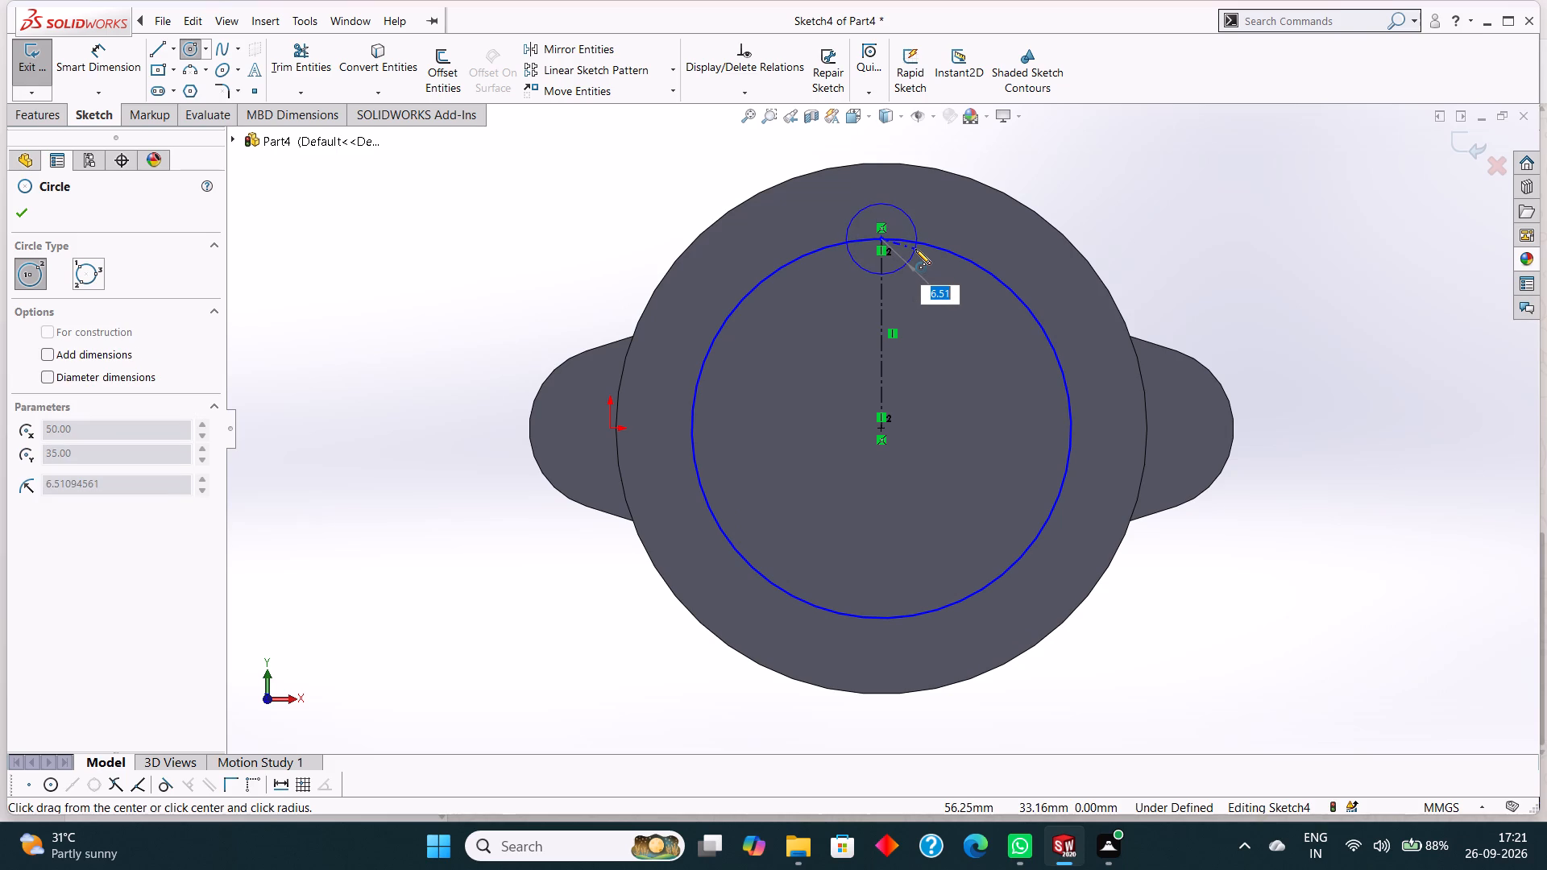
pyautogui.press('5')
pyautogui.press('Return')
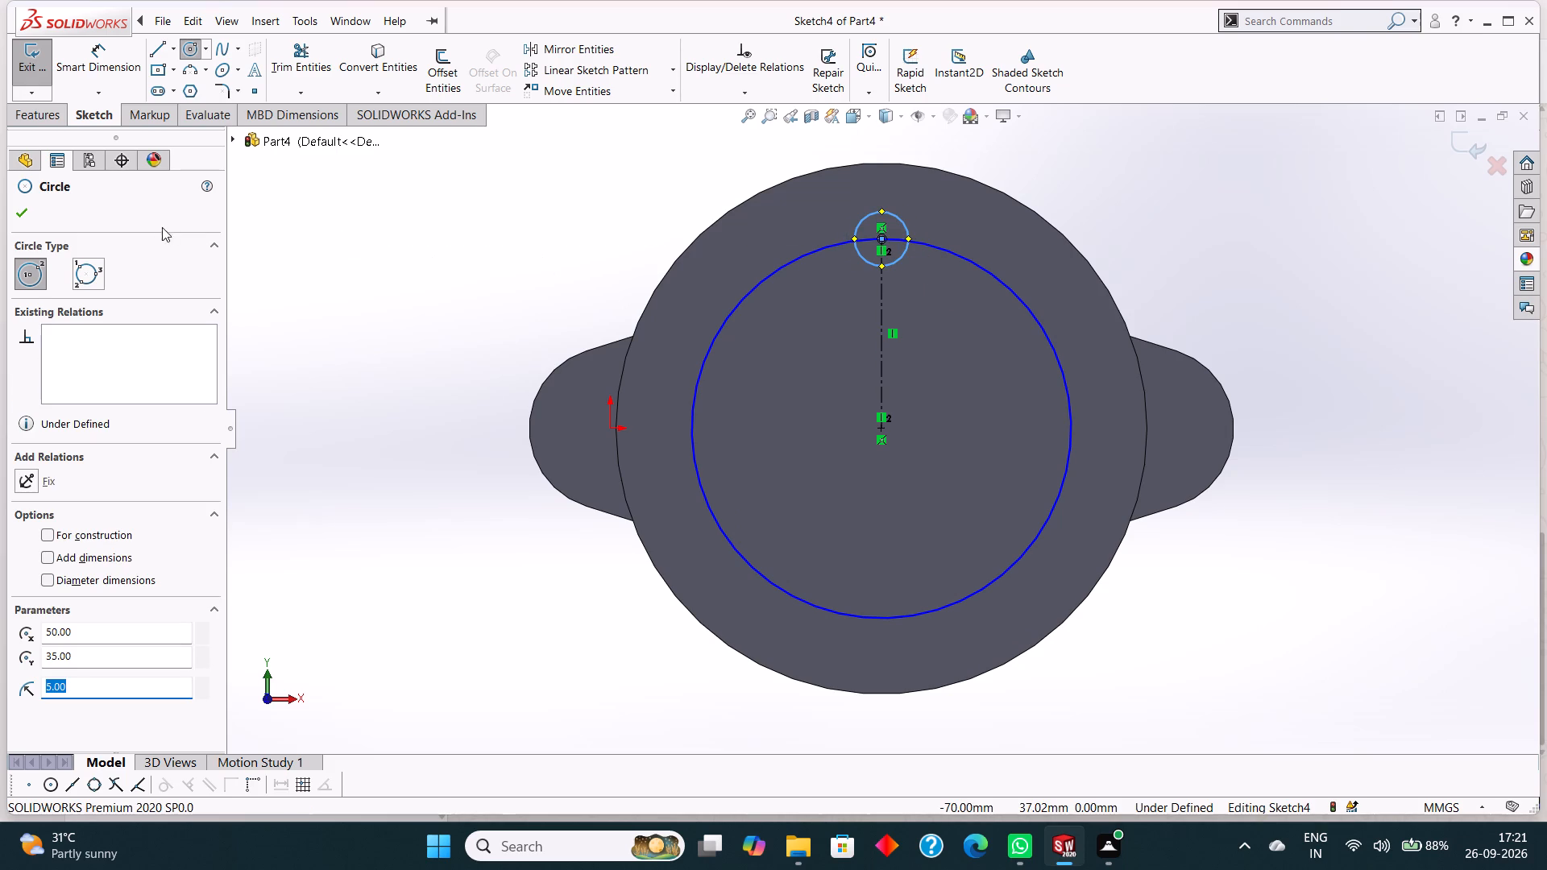
pyautogui.click(26, 209)
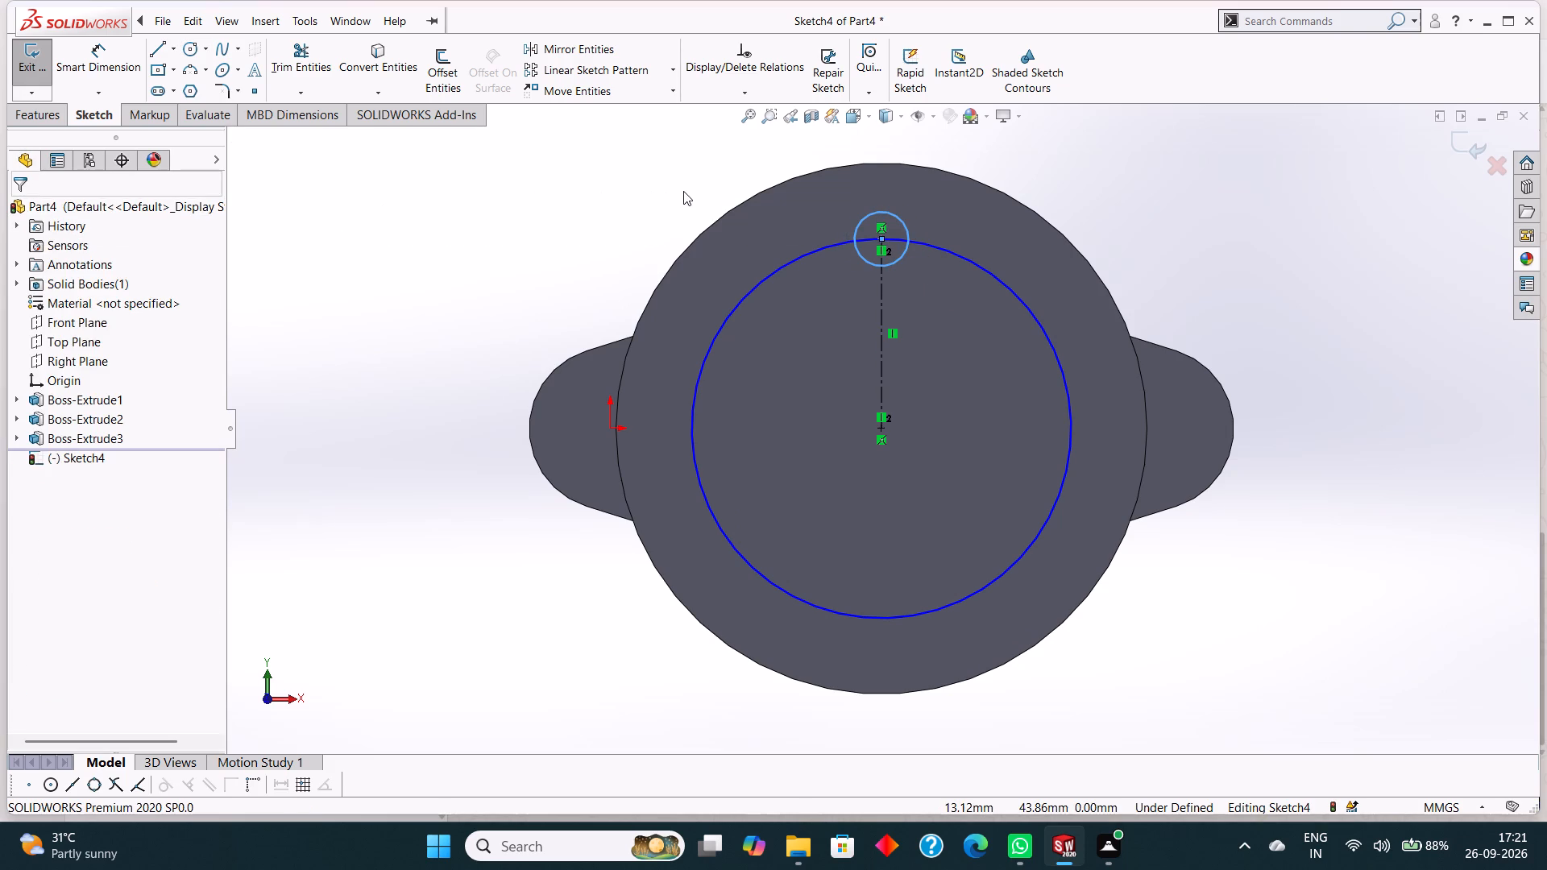
# Convert the 35 mm radius circle to construction geometry.
pyautogui.rightClick(778, 265)
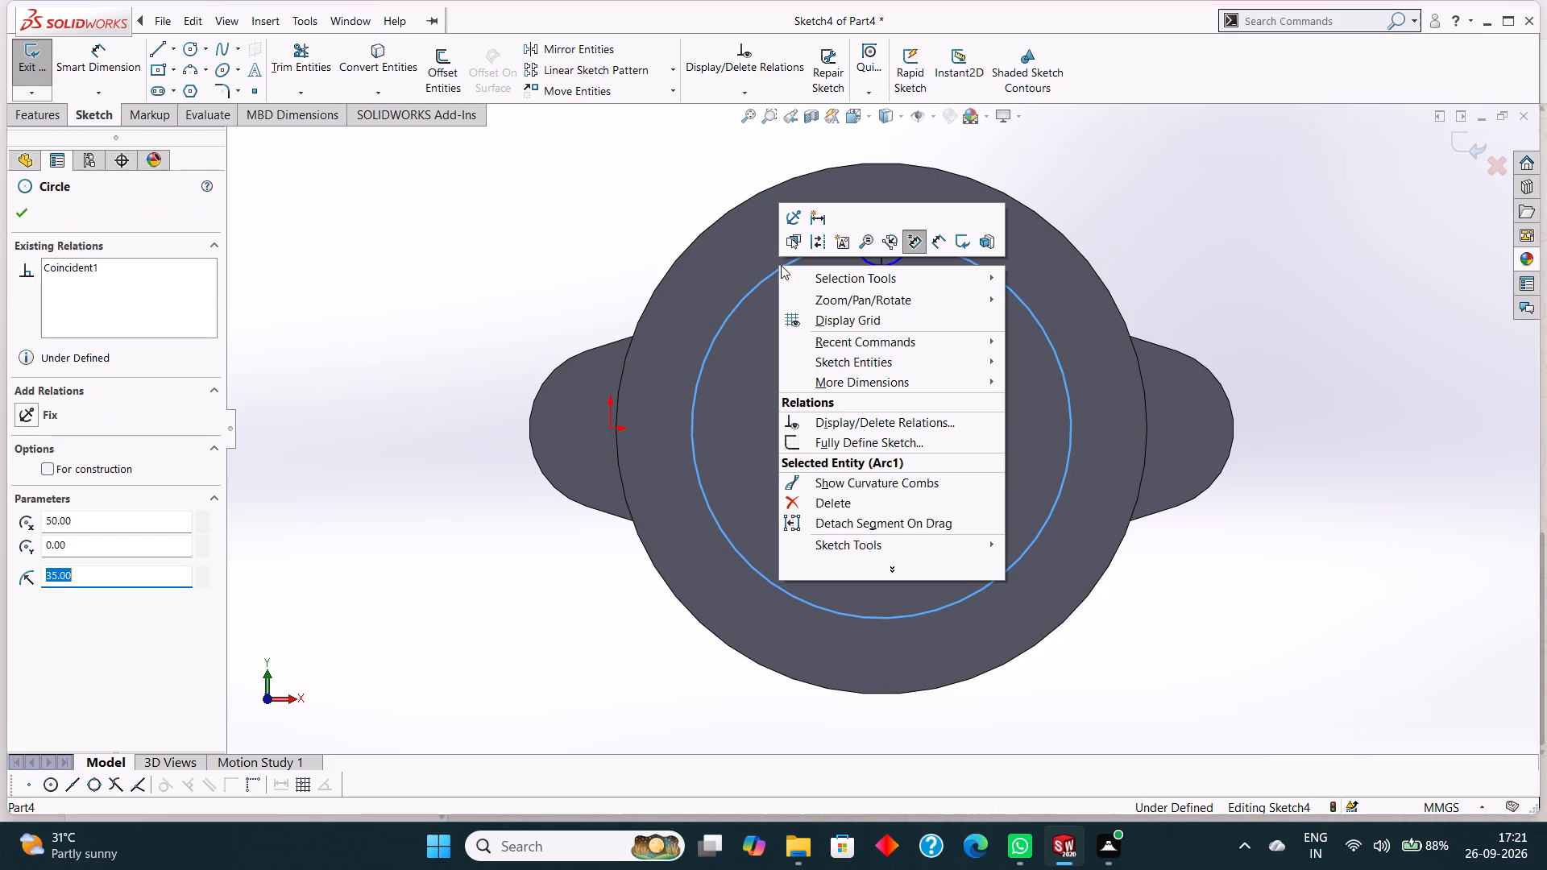
pyautogui.click(813, 244)
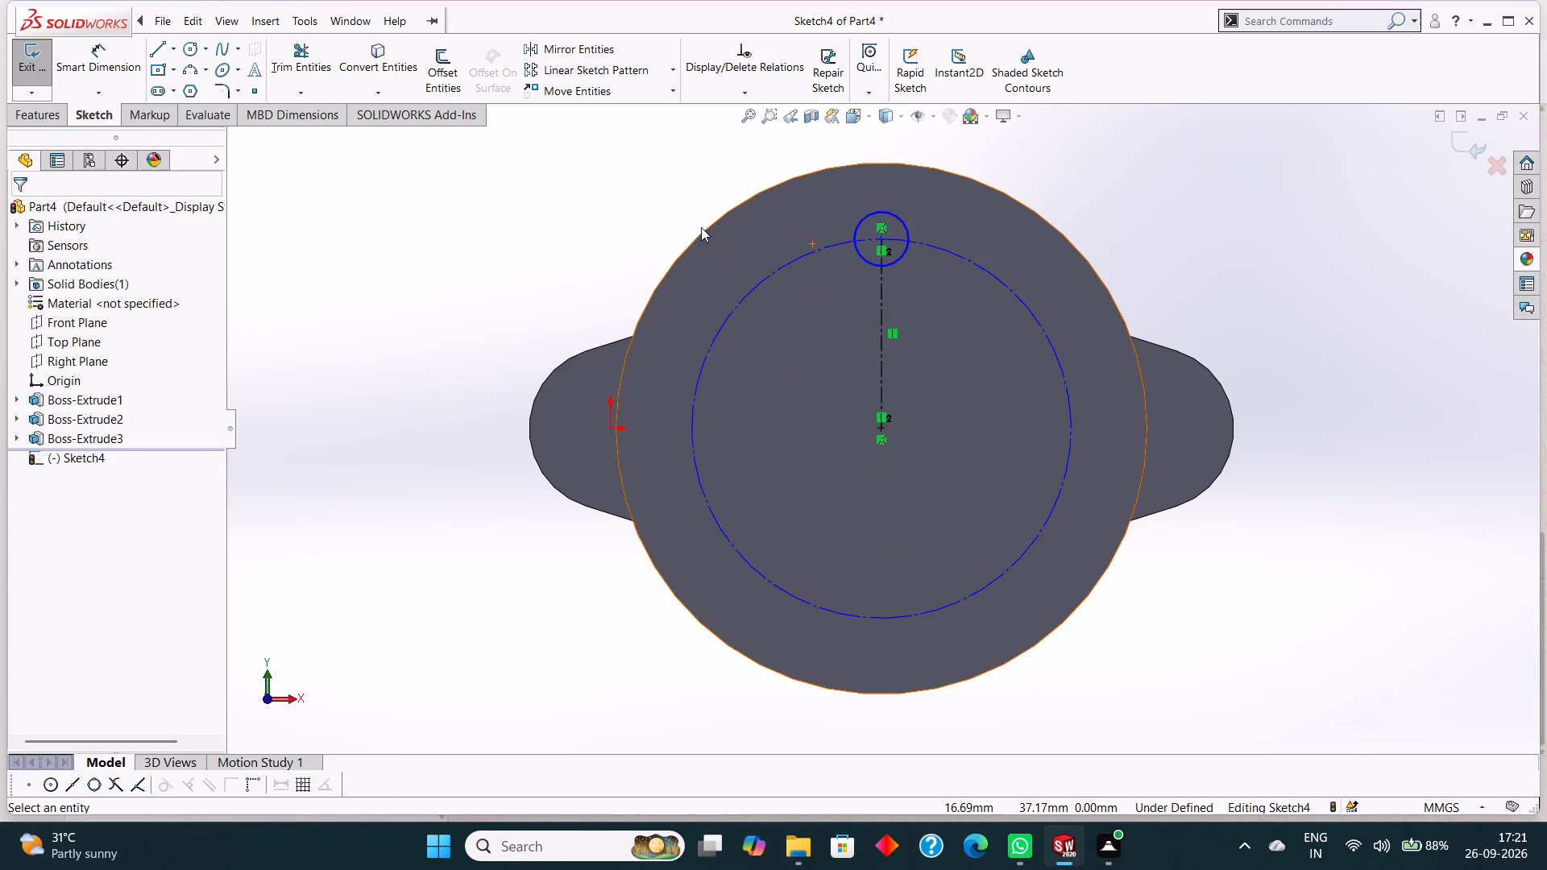
# Add a diameter dimension to the small circle at the centerline's upper end.
pyautogui.click(111, 69)
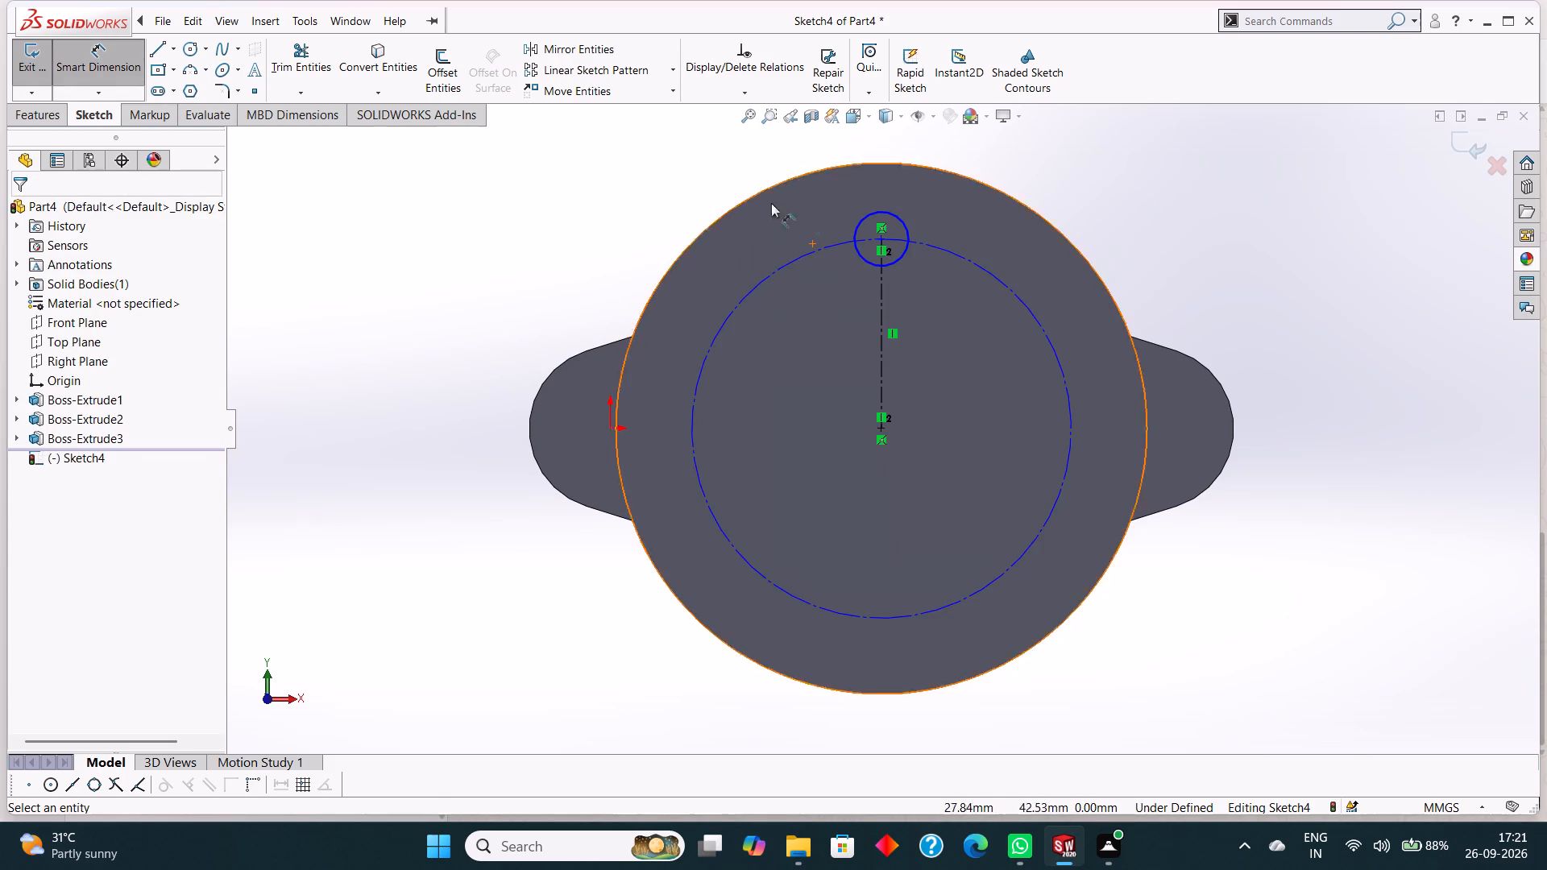
pyautogui.click(868, 213)
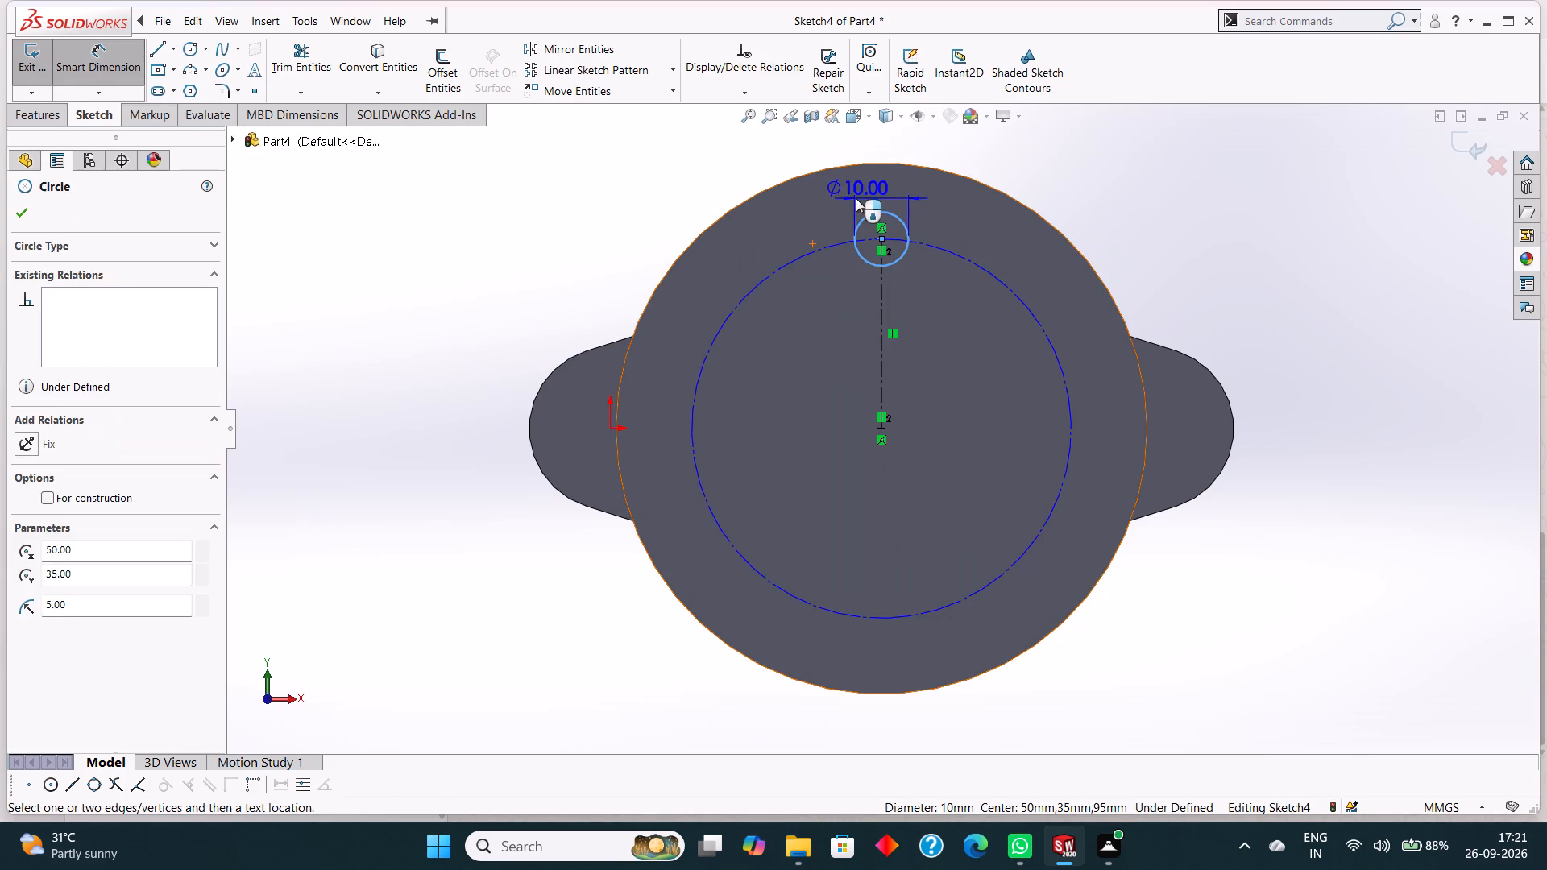
pyautogui.click(856, 198)
pyautogui.click(788, 178)
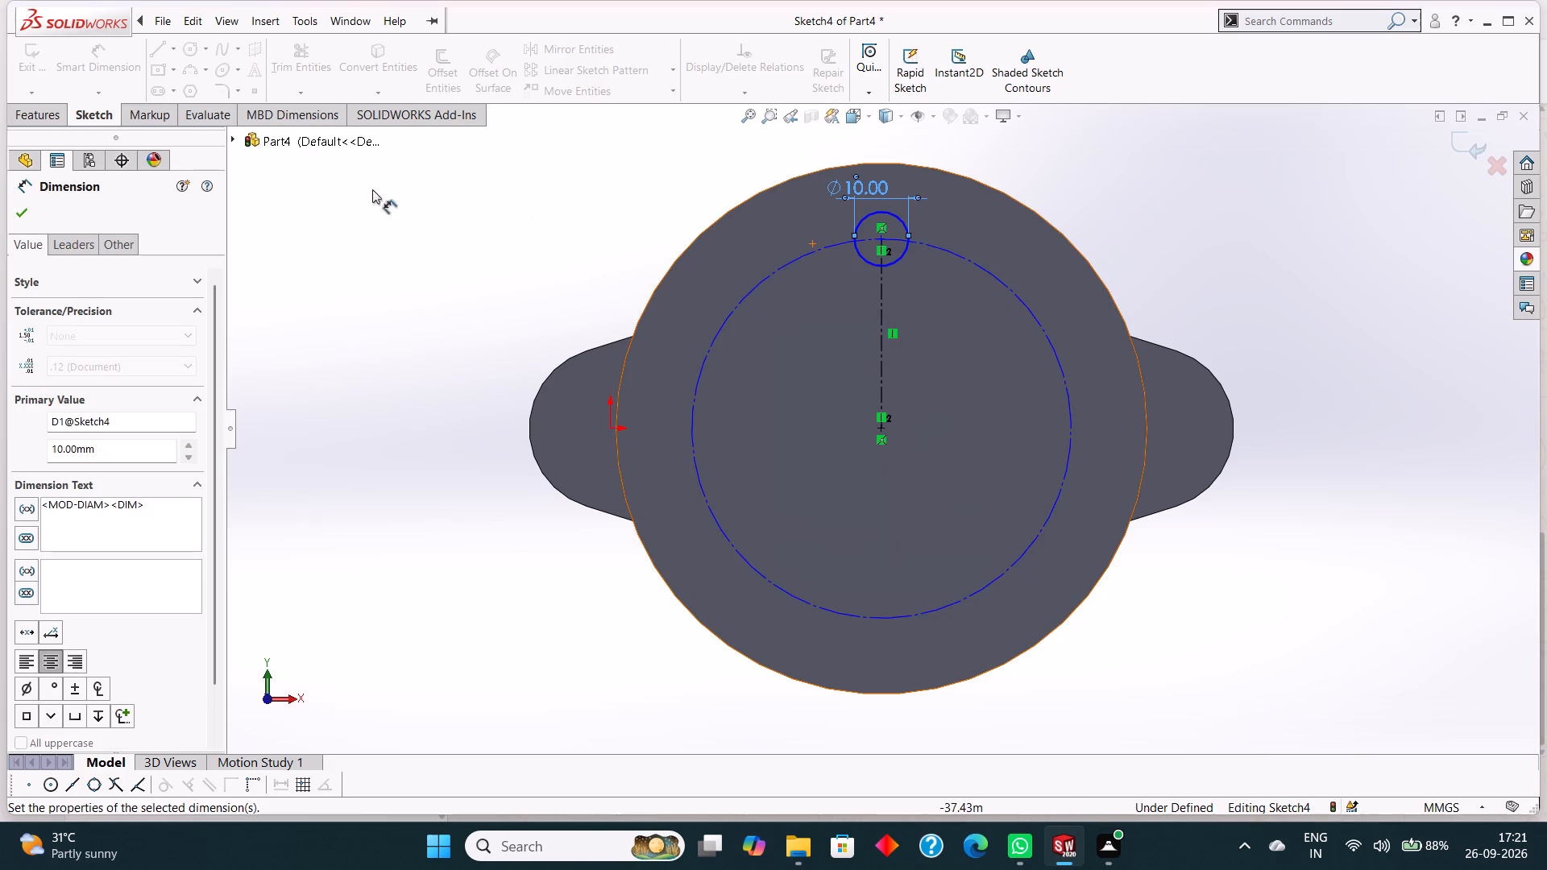
pyautogui.click(25, 204)
# Cut-extrude the small circle blind to a depth of 15 mm through the flange.
pyautogui.click(34, 117)
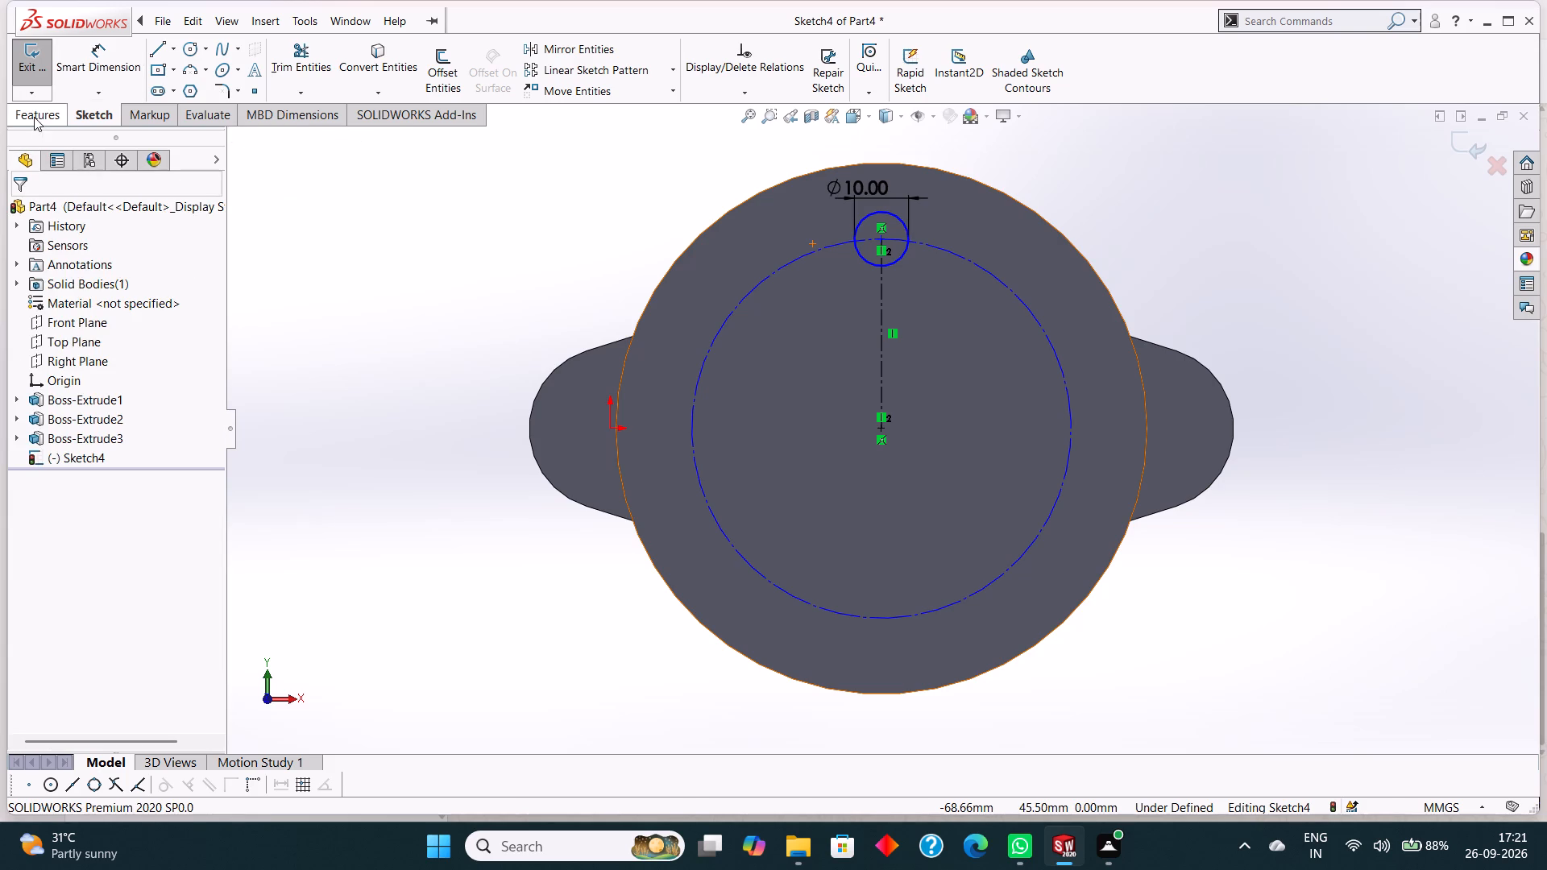
pyautogui.click(278, 70)
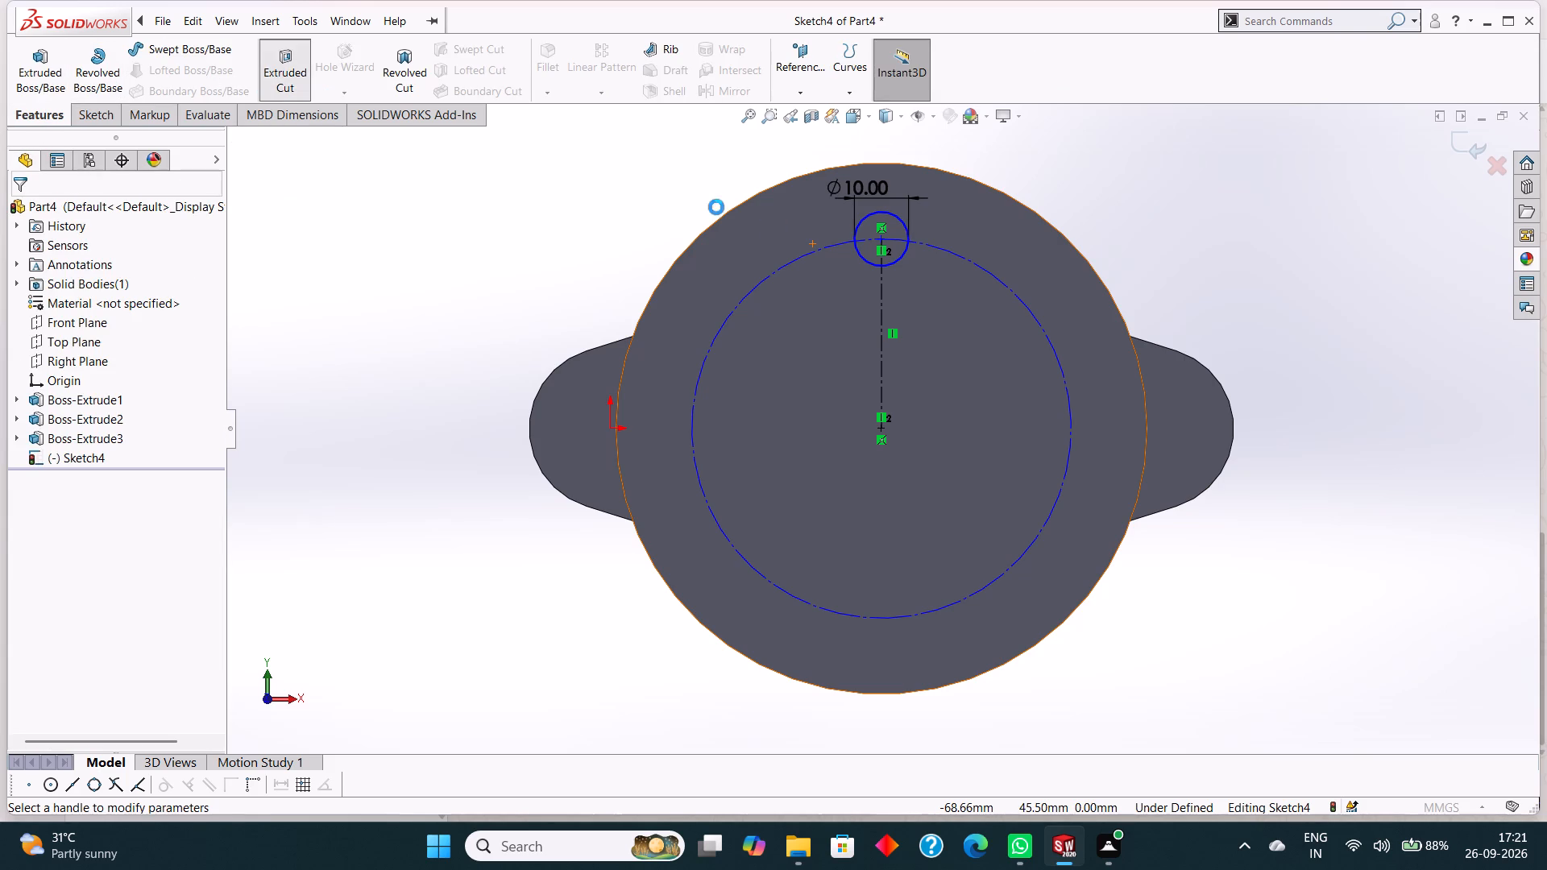
pyautogui.moveTo(1325, 488); pyautogui.dragTo(1309, 323, button='middle')
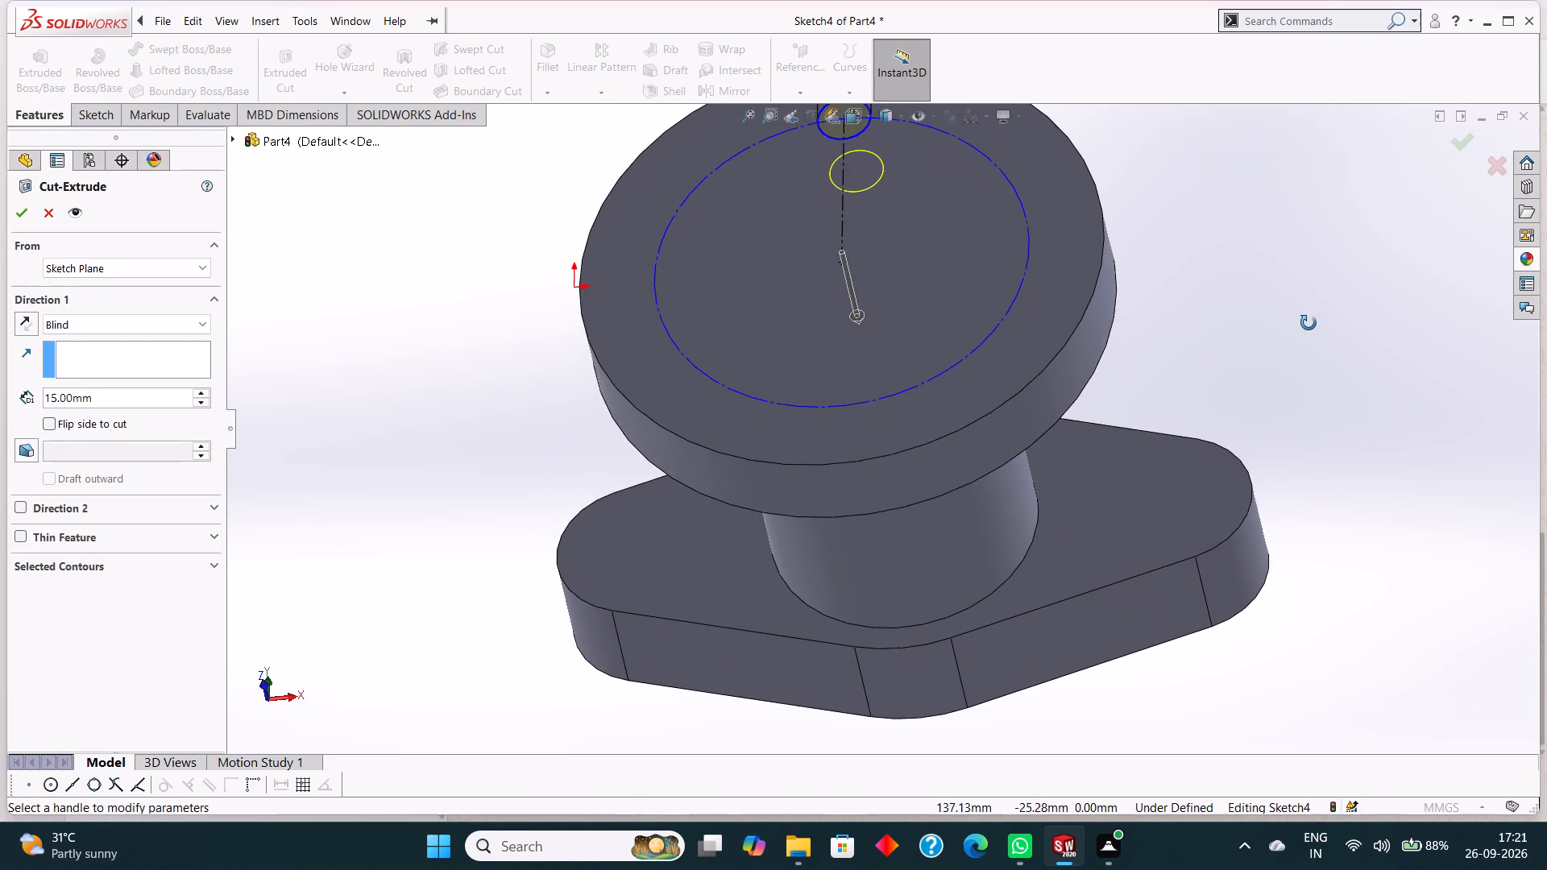
pyautogui.moveTo(1309, 323); pyautogui.dragTo(1175, 315, button='middle')
pyautogui.scroll(1, 1190, 300)
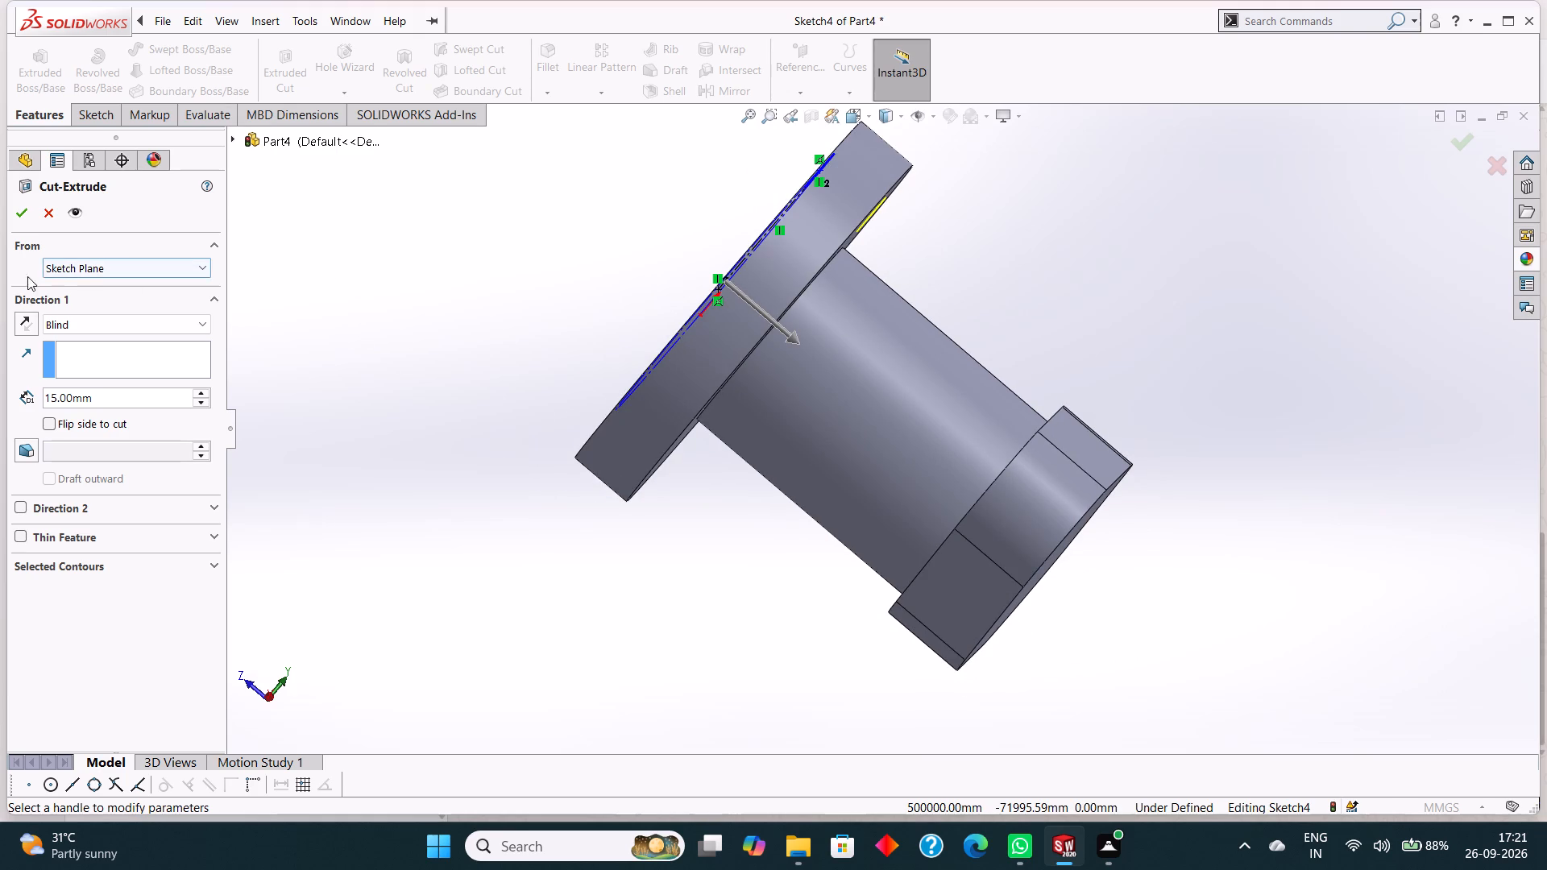
pyautogui.click(19, 219)
pyautogui.click(1145, 336)
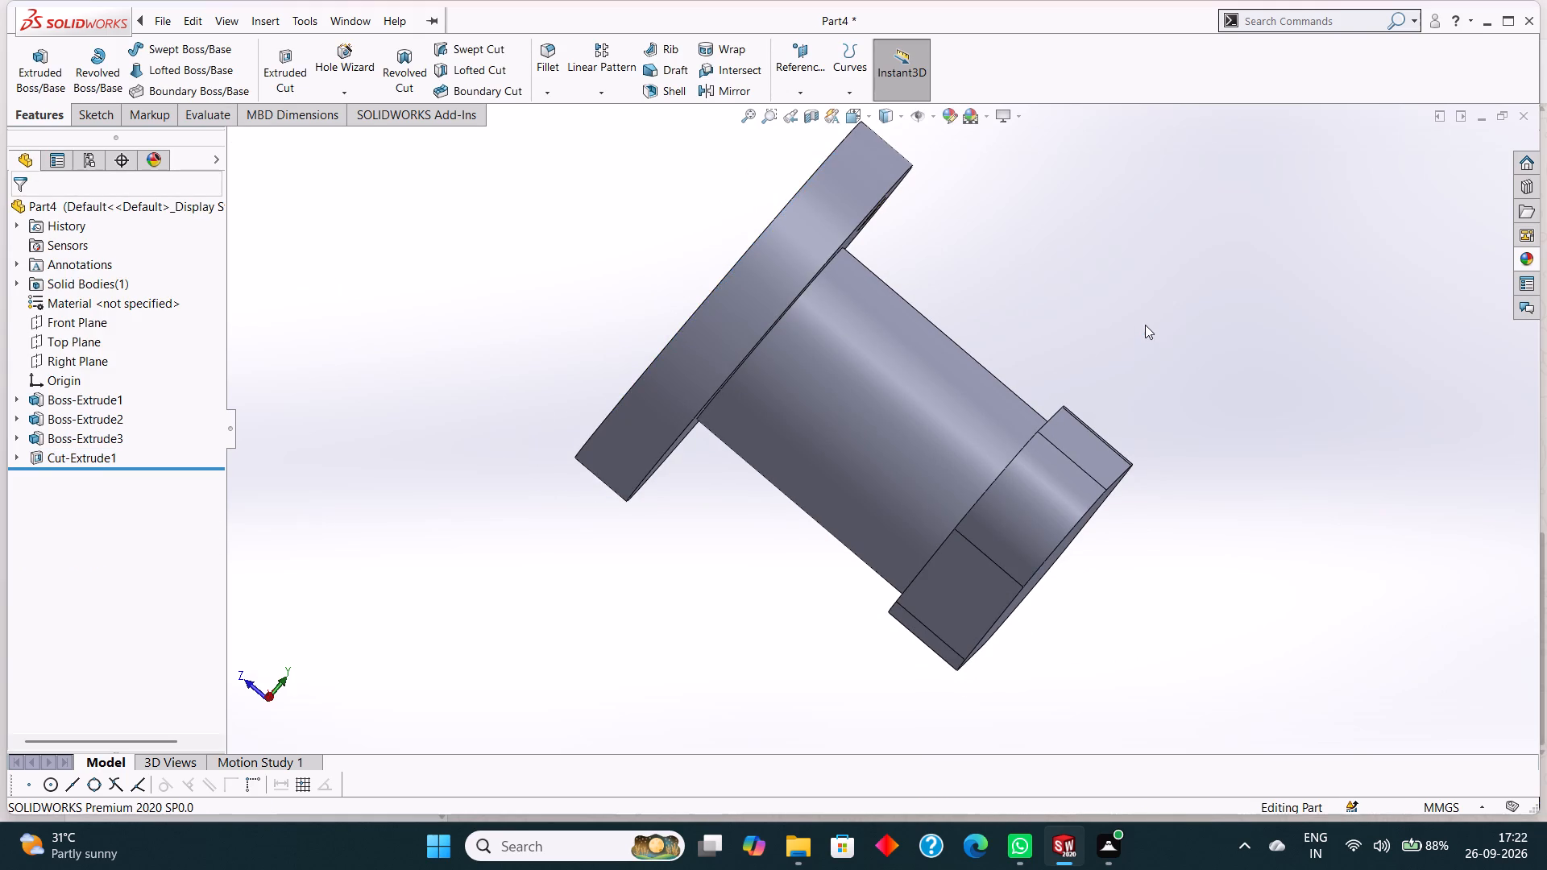
# Examine the hole cut in the flange and the overall part from several angles and distances.
pyautogui.moveTo(1151, 313); pyautogui.dragTo(1212, 347, button='middle')
pyautogui.scroll(3, 1188, 337)
pyautogui.moveTo(991, 271); pyautogui.dragTo(1076, 319, button='middle')
pyautogui.scroll(-4, 898, 285)
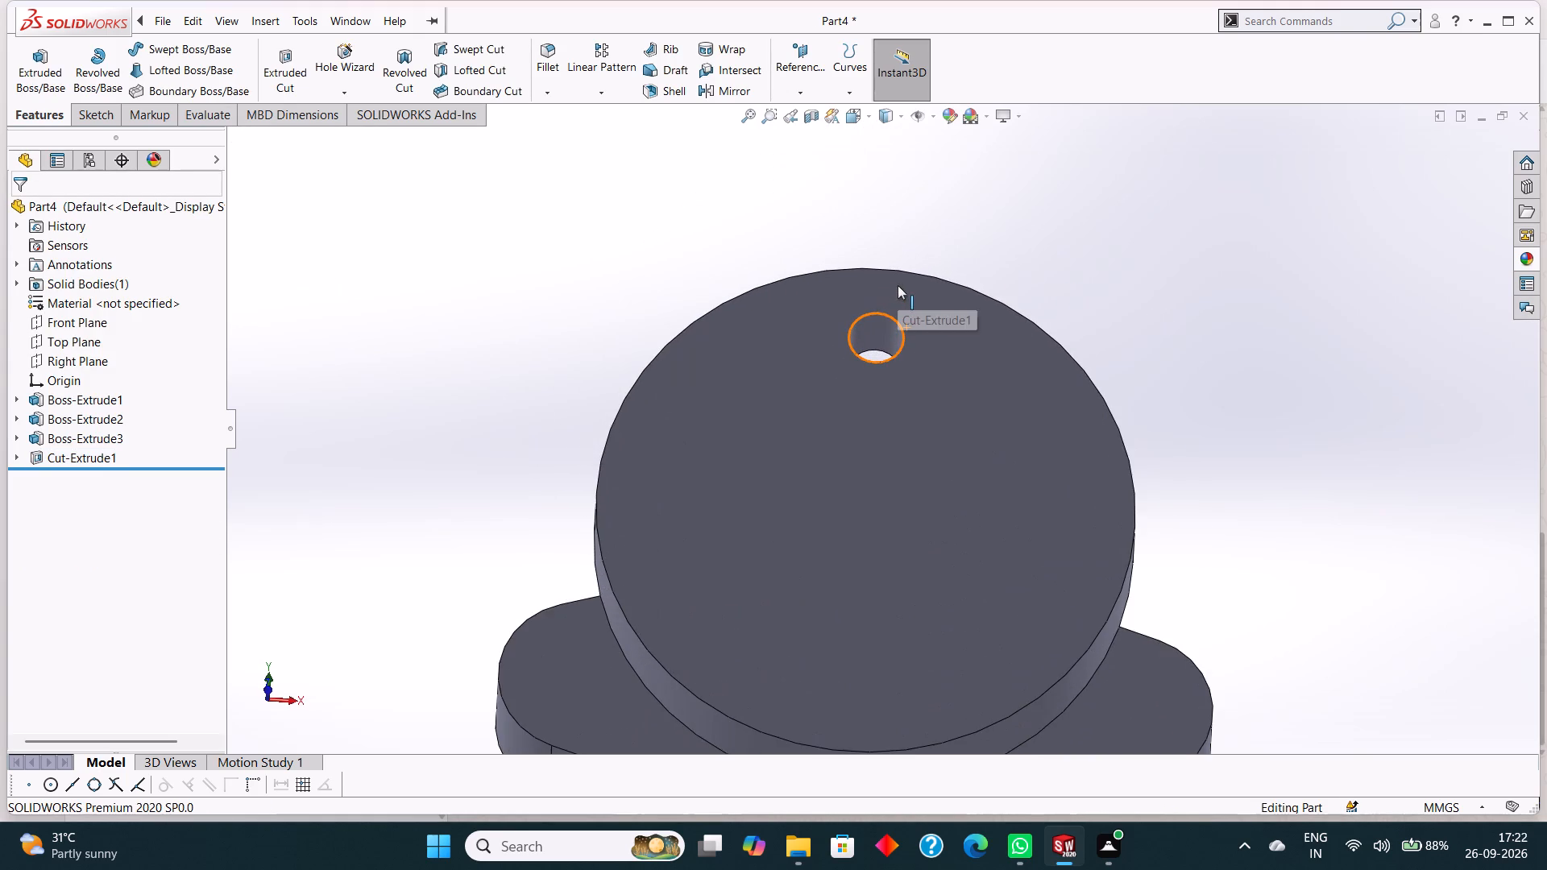
pyautogui.scroll(2, 872, 309)
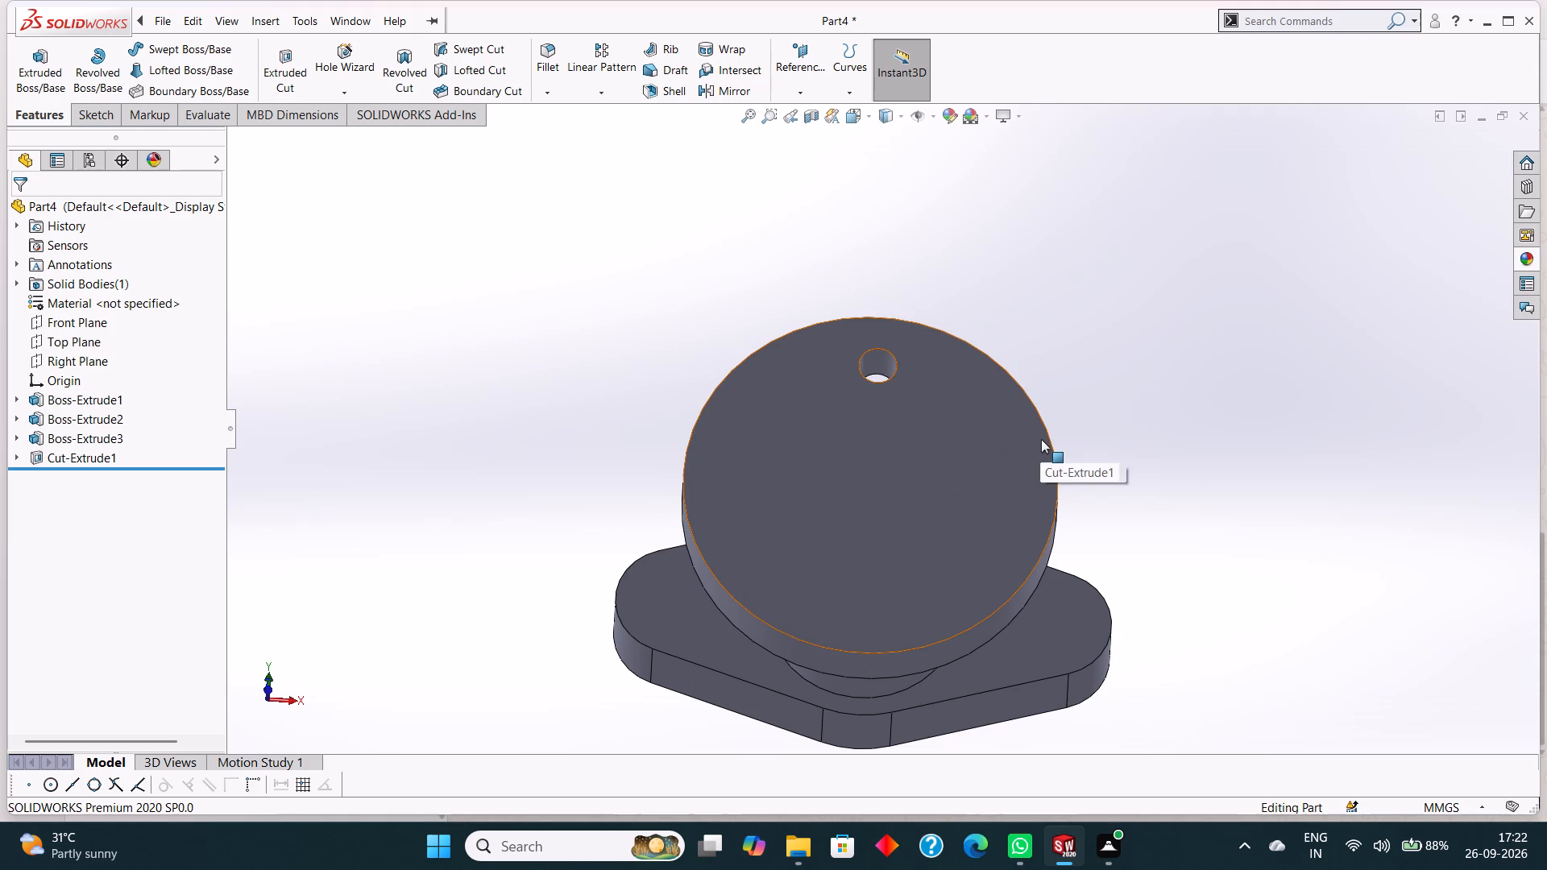
pyautogui.scroll(1, 1040, 439)
pyautogui.scroll(1, 963, 418)
pyautogui.scroll(-3, 902, 420)
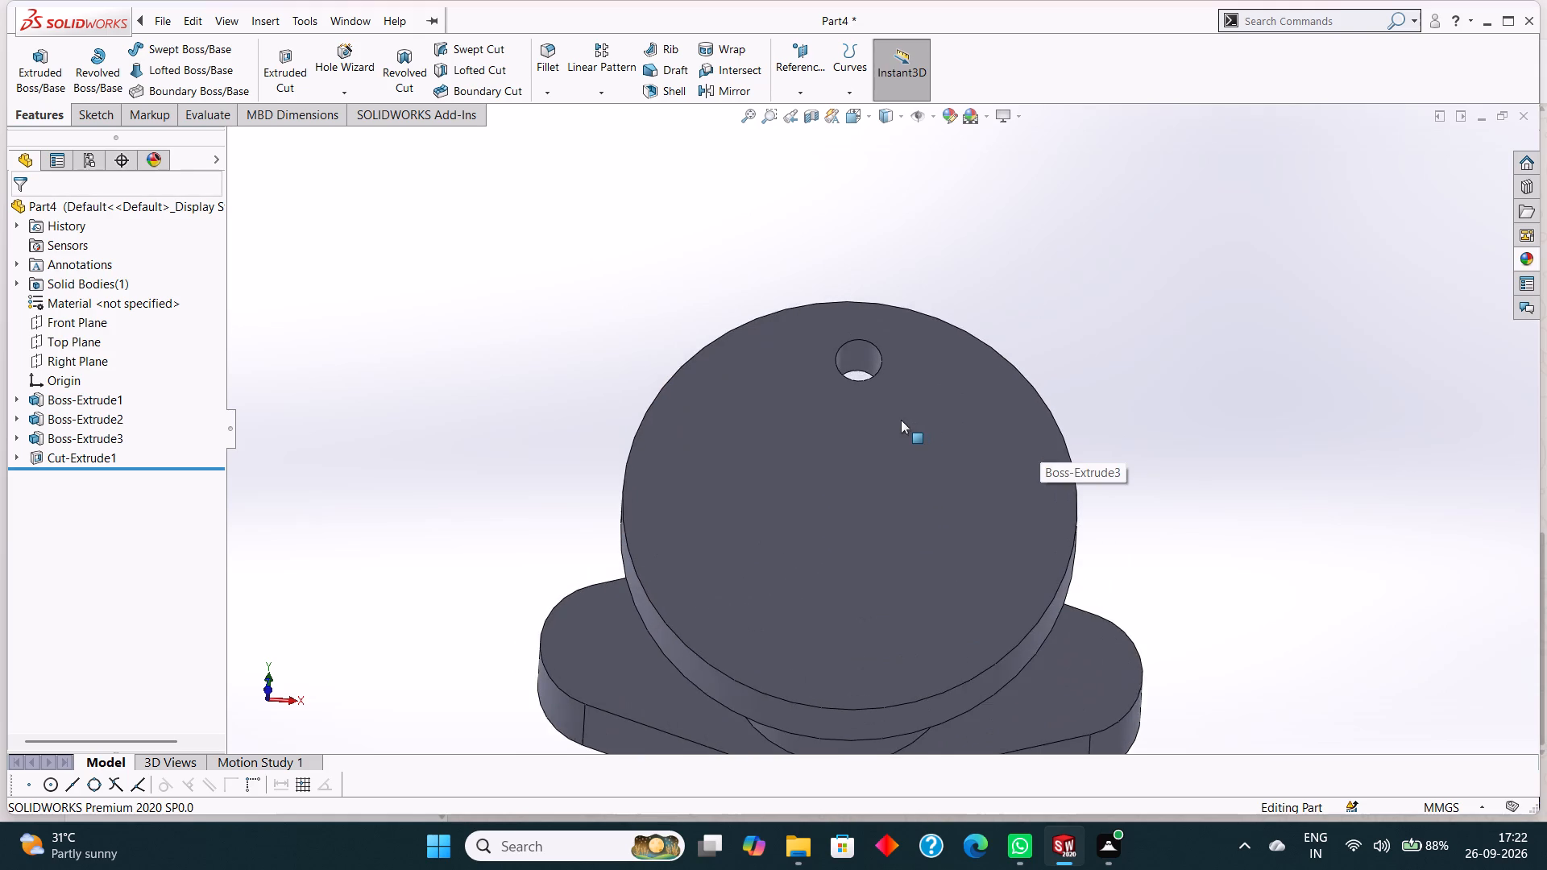
pyautogui.scroll(1, 901, 420)
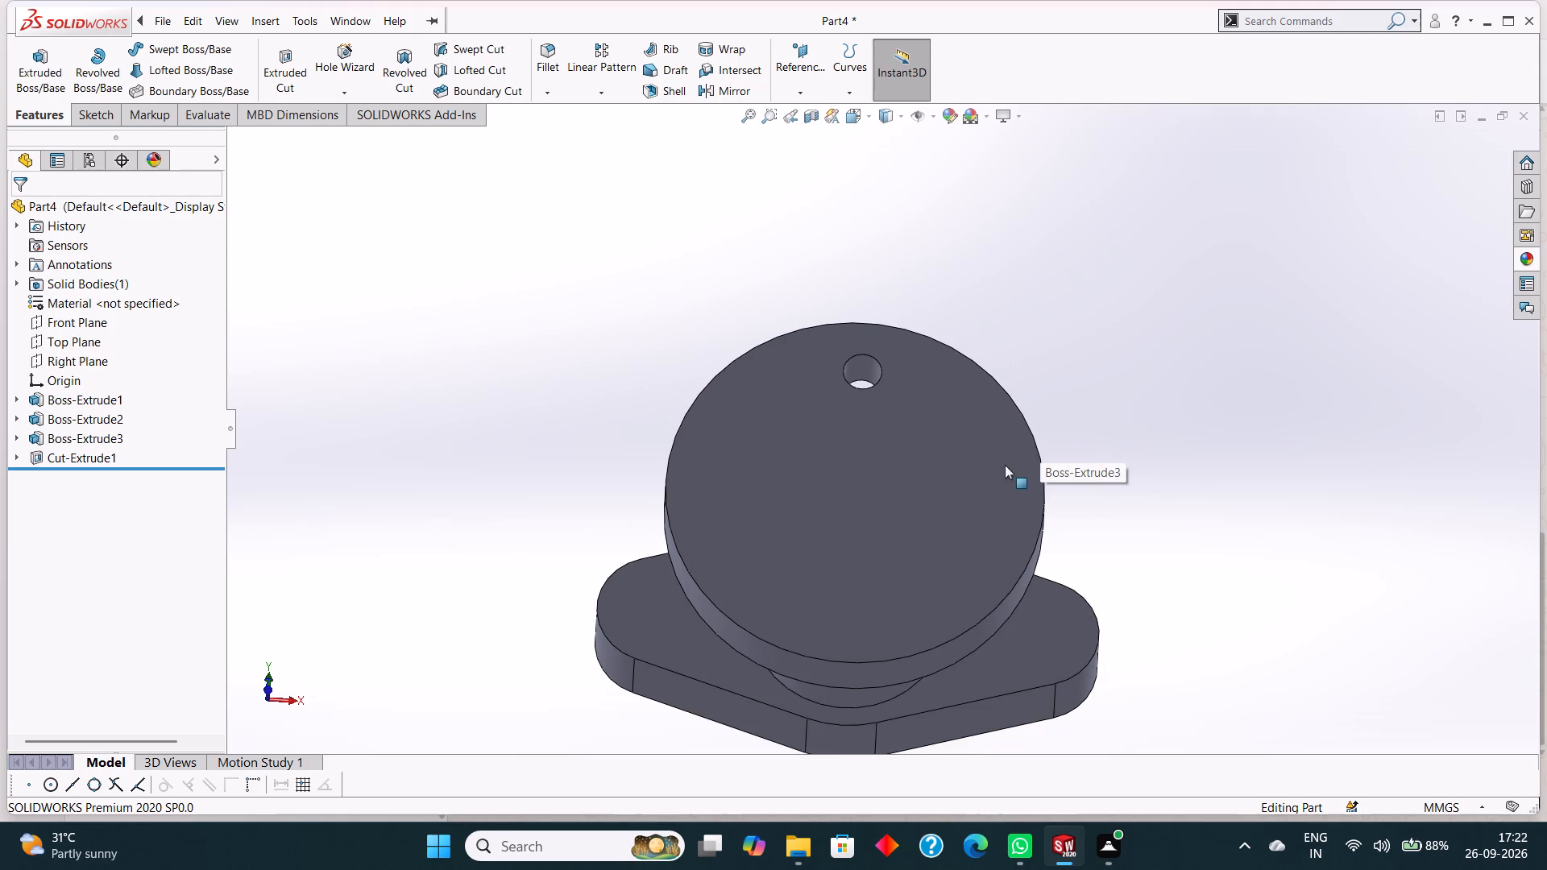
pyautogui.scroll(1, 1137, 523)
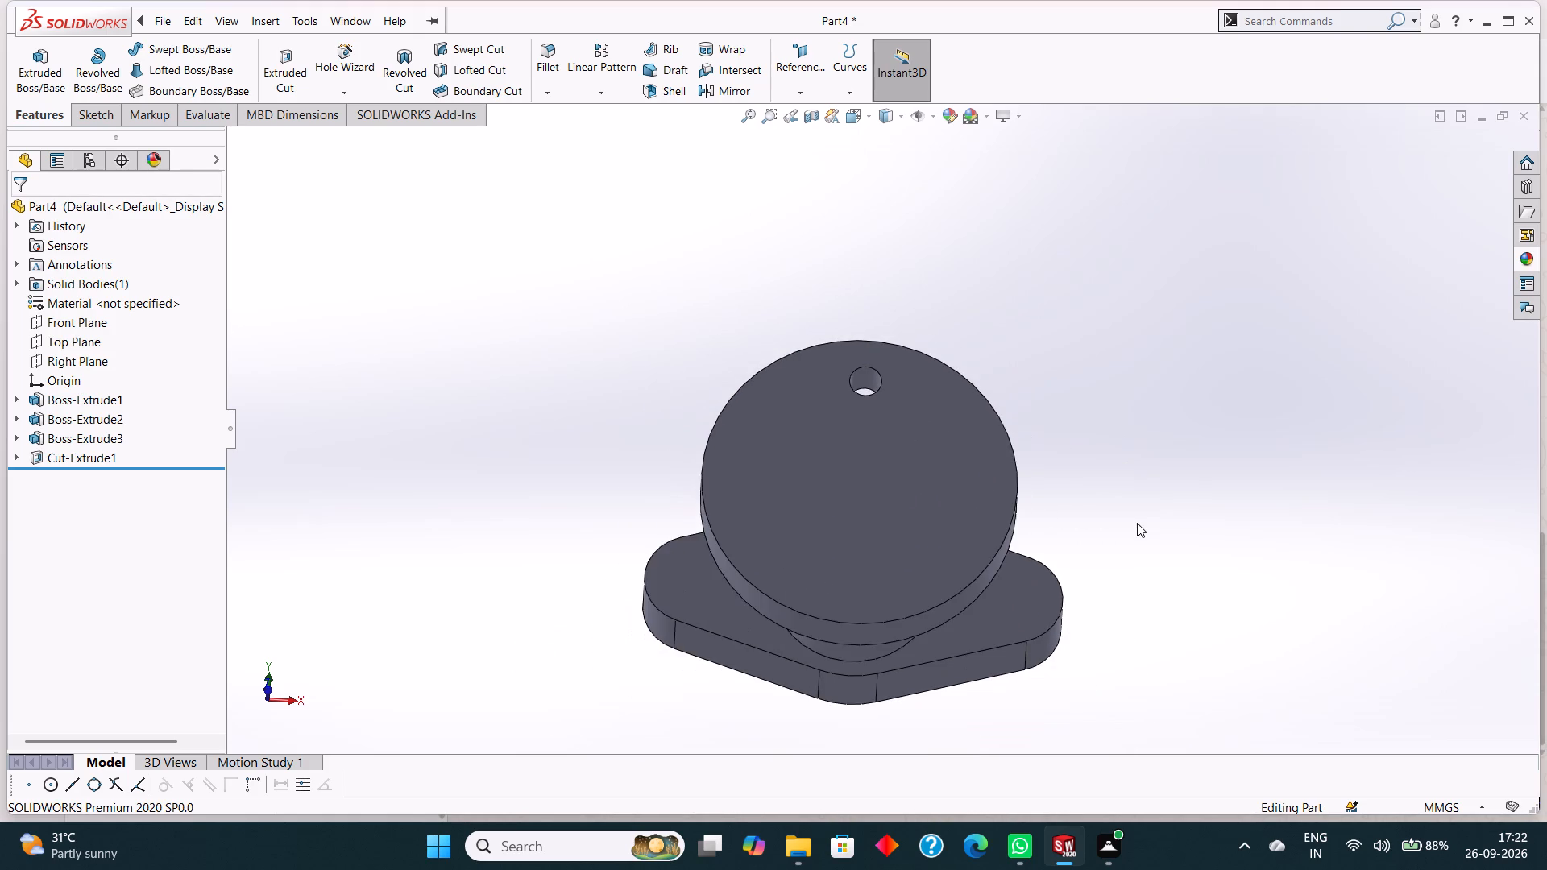
pyautogui.moveTo(1133, 522); pyautogui.dragTo(1151, 527, button='middle')
# Sketch a circle of 15 mm radius on the flange's outer face, centred on the flange.
pyautogui.click(891, 481)
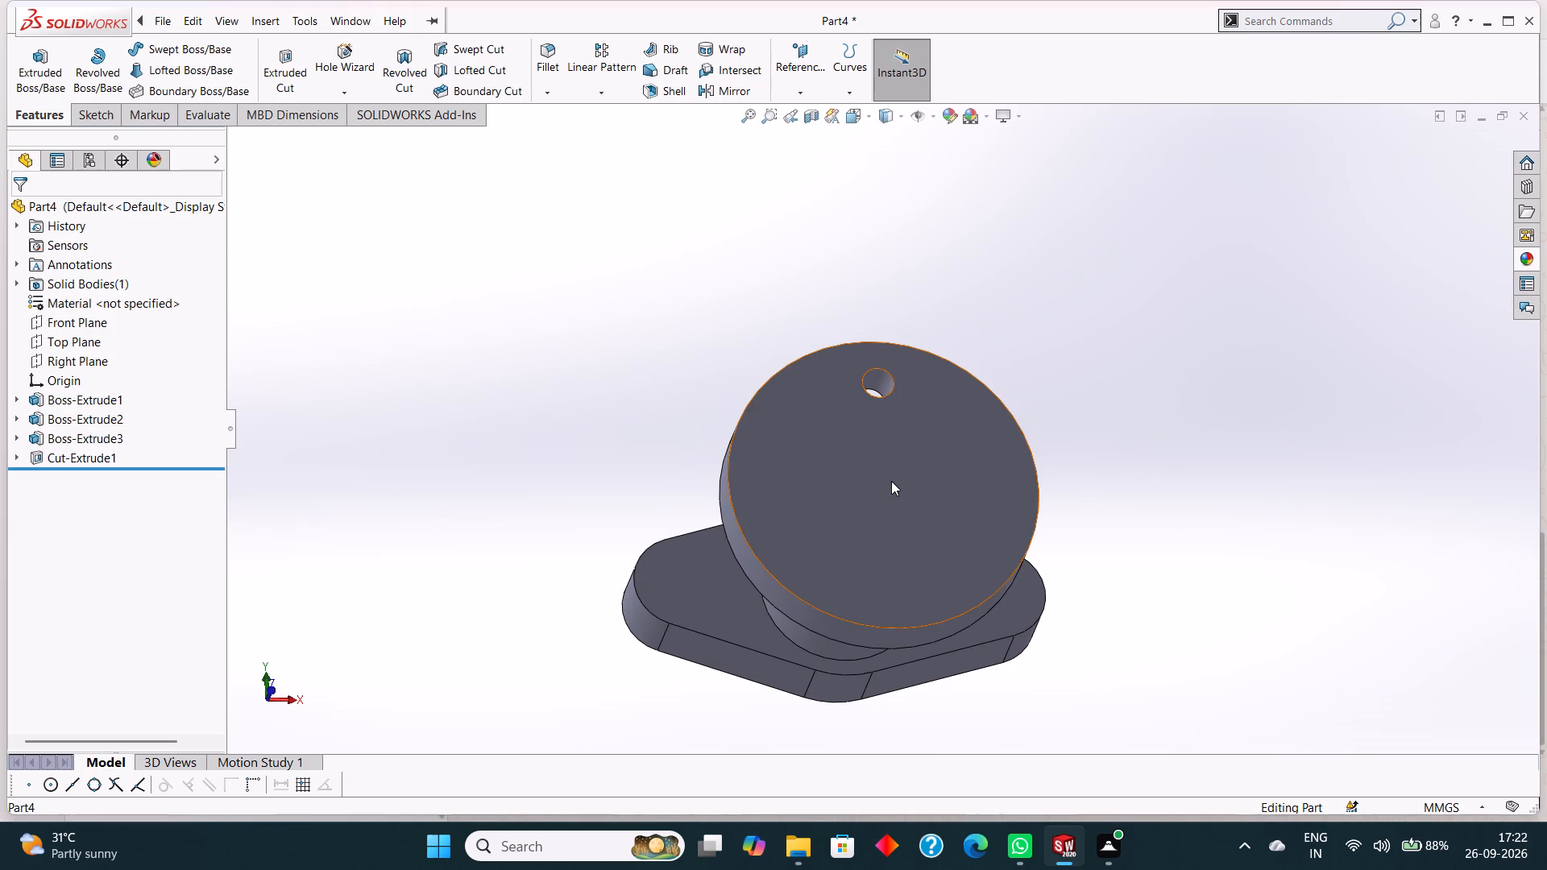
pyautogui.hotkey('ctrl', '8')
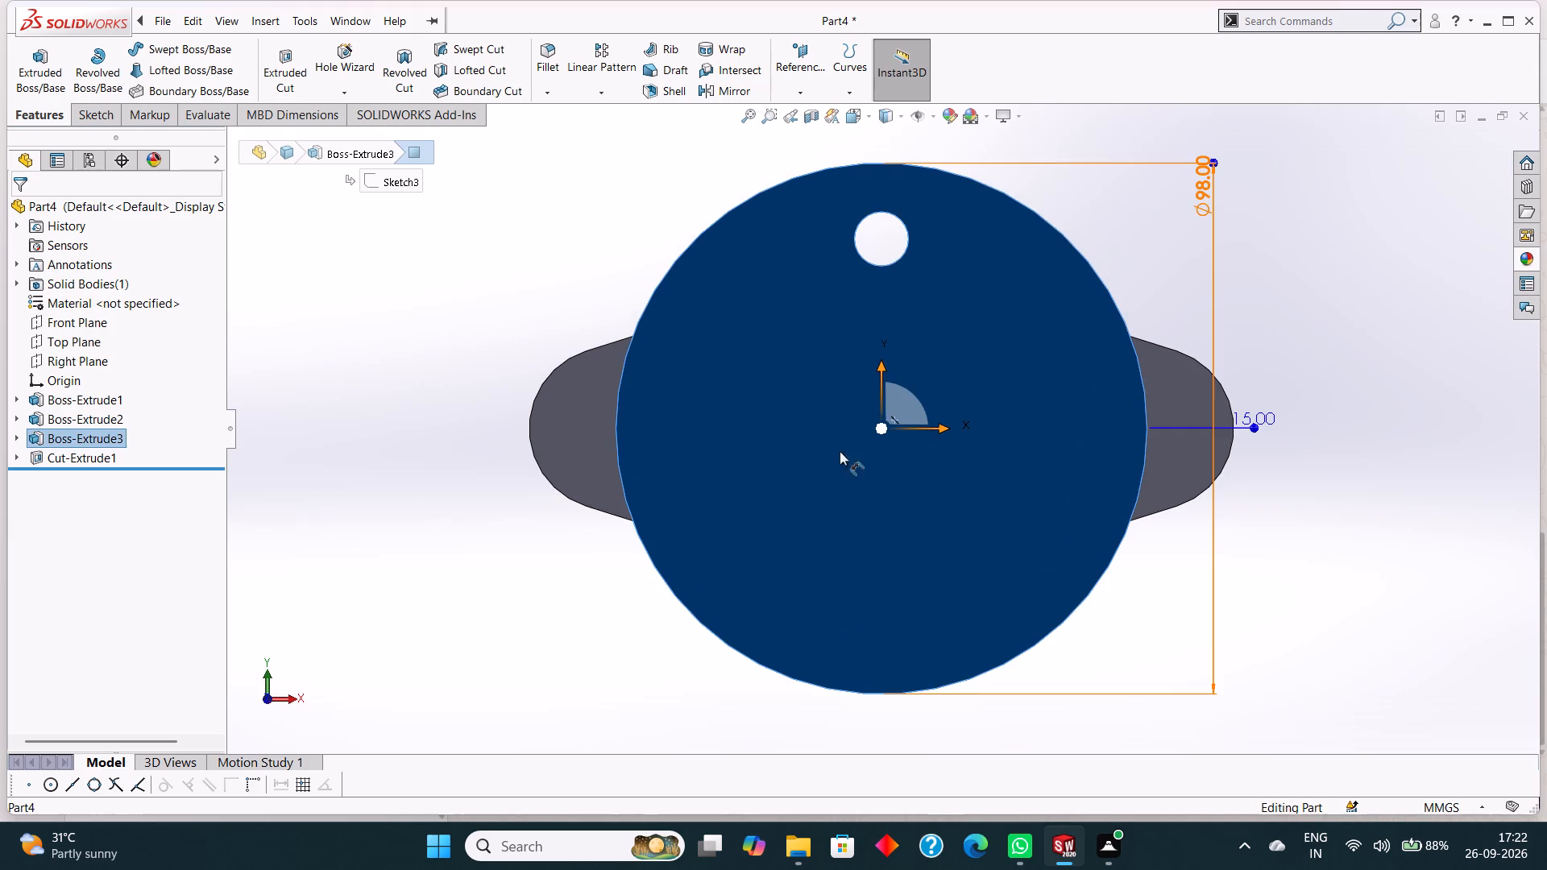
pyautogui.rightClick(824, 408)
pyautogui.click(857, 385)
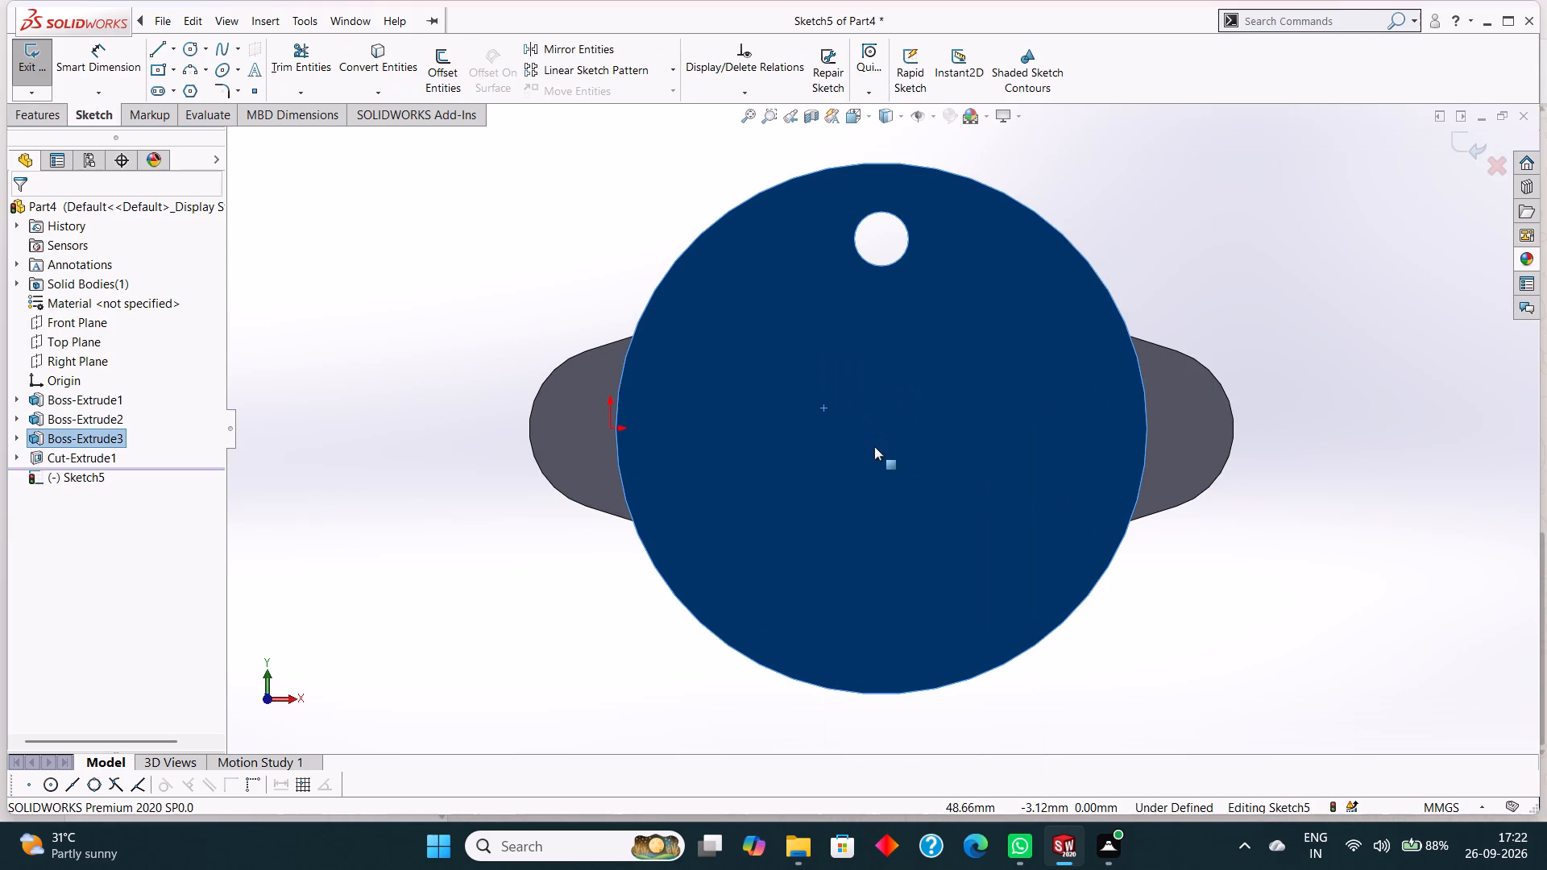
pyautogui.press('Escape')
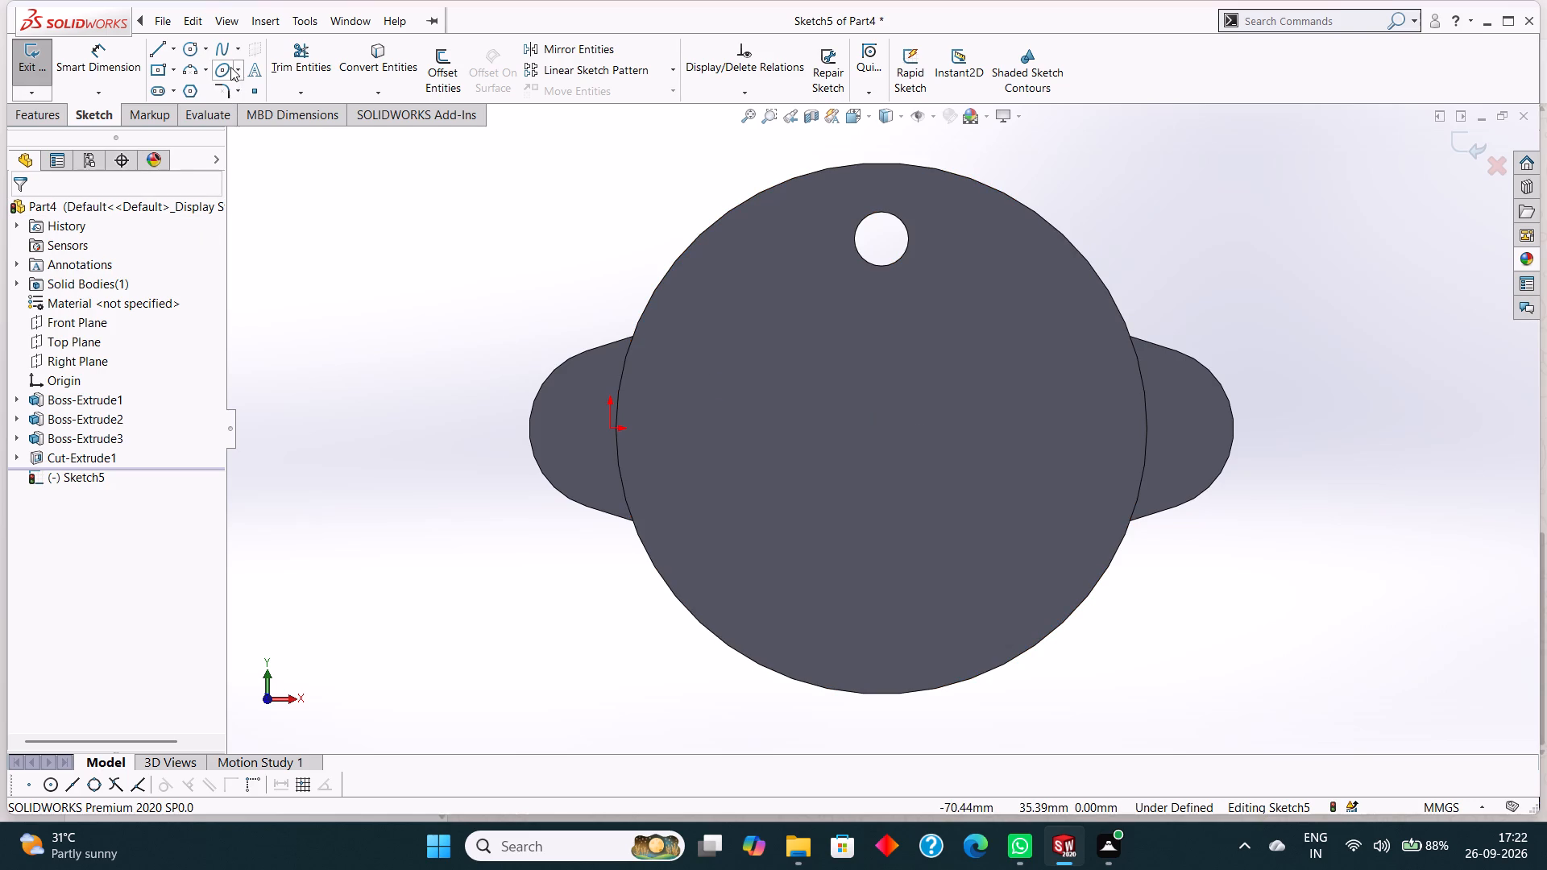
pyautogui.click(197, 47)
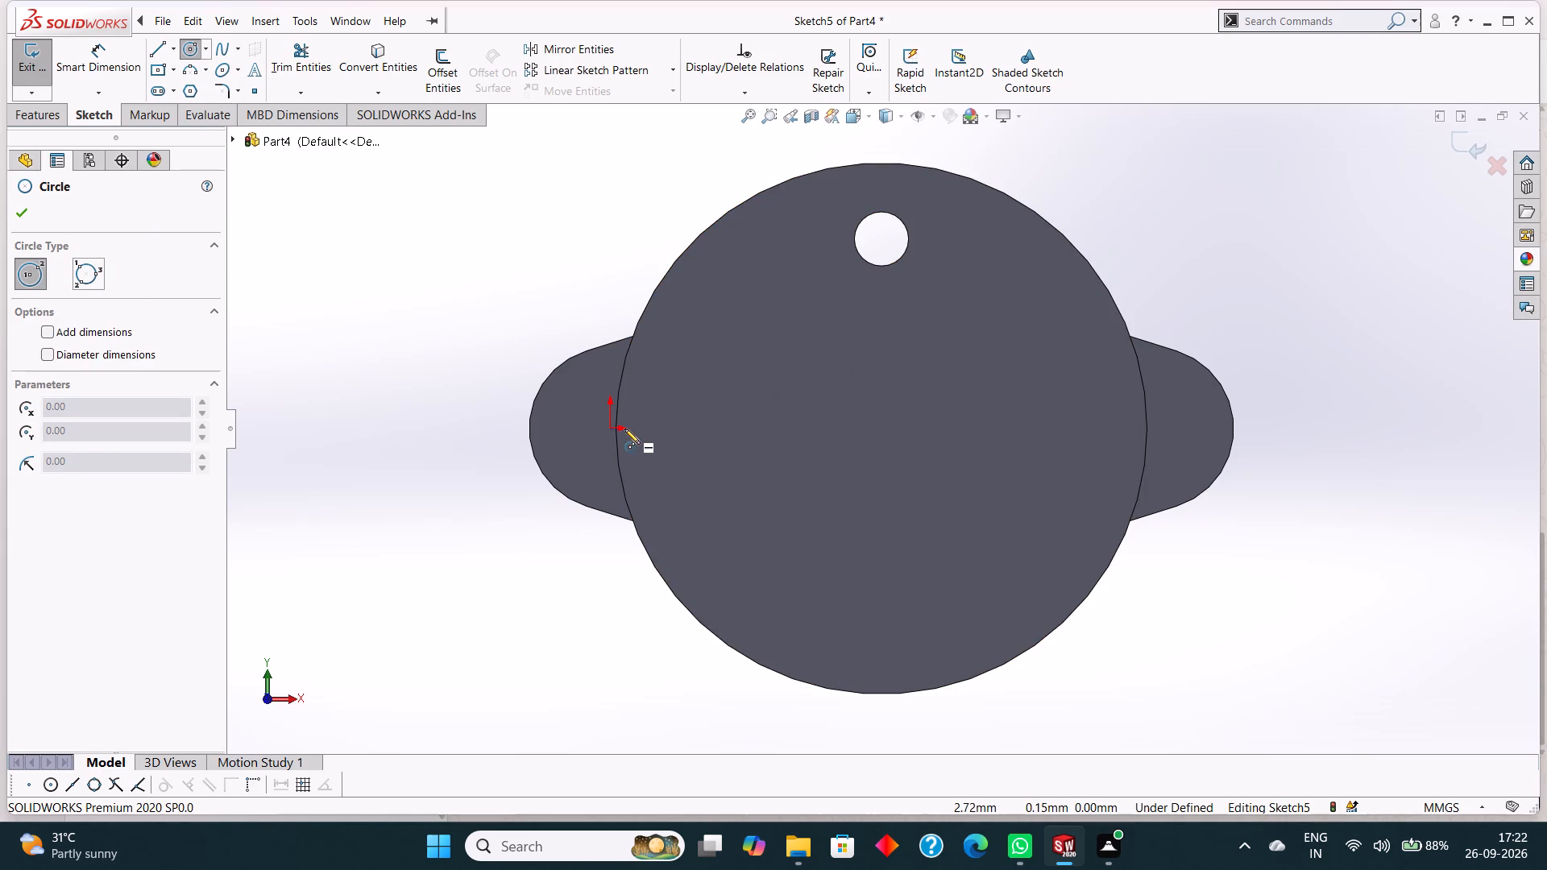
pyautogui.click(881, 429)
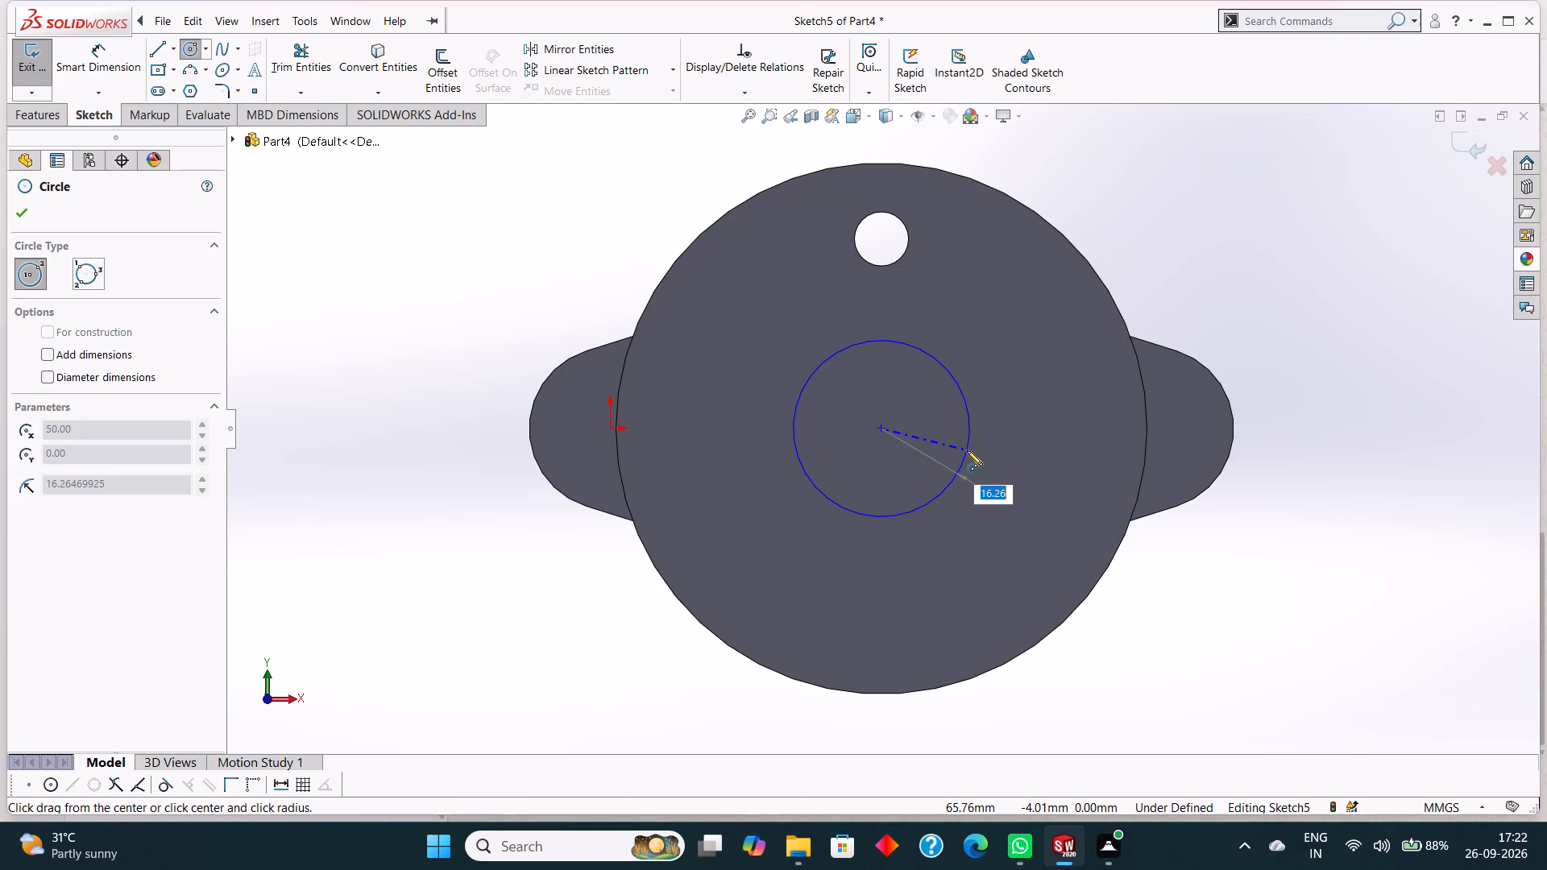
pyautogui.write('15')
pyautogui.press('Return')
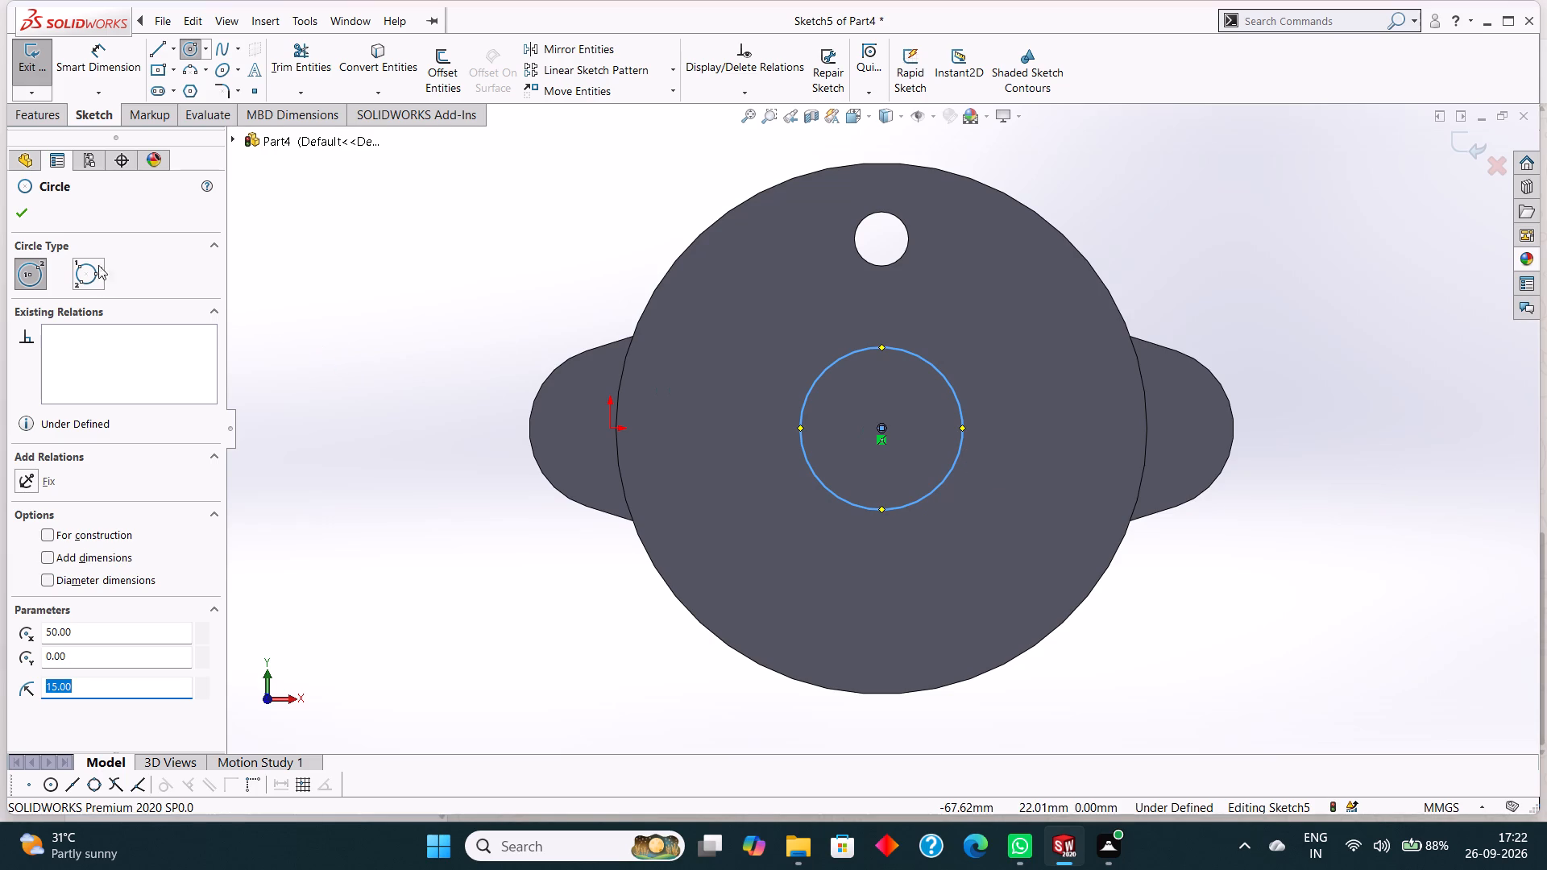
pyautogui.click(26, 222)
# Cut-extrude the 15 mm radius circle Through All, boring through the flange, cylinder and base plate.
pyautogui.click(42, 122)
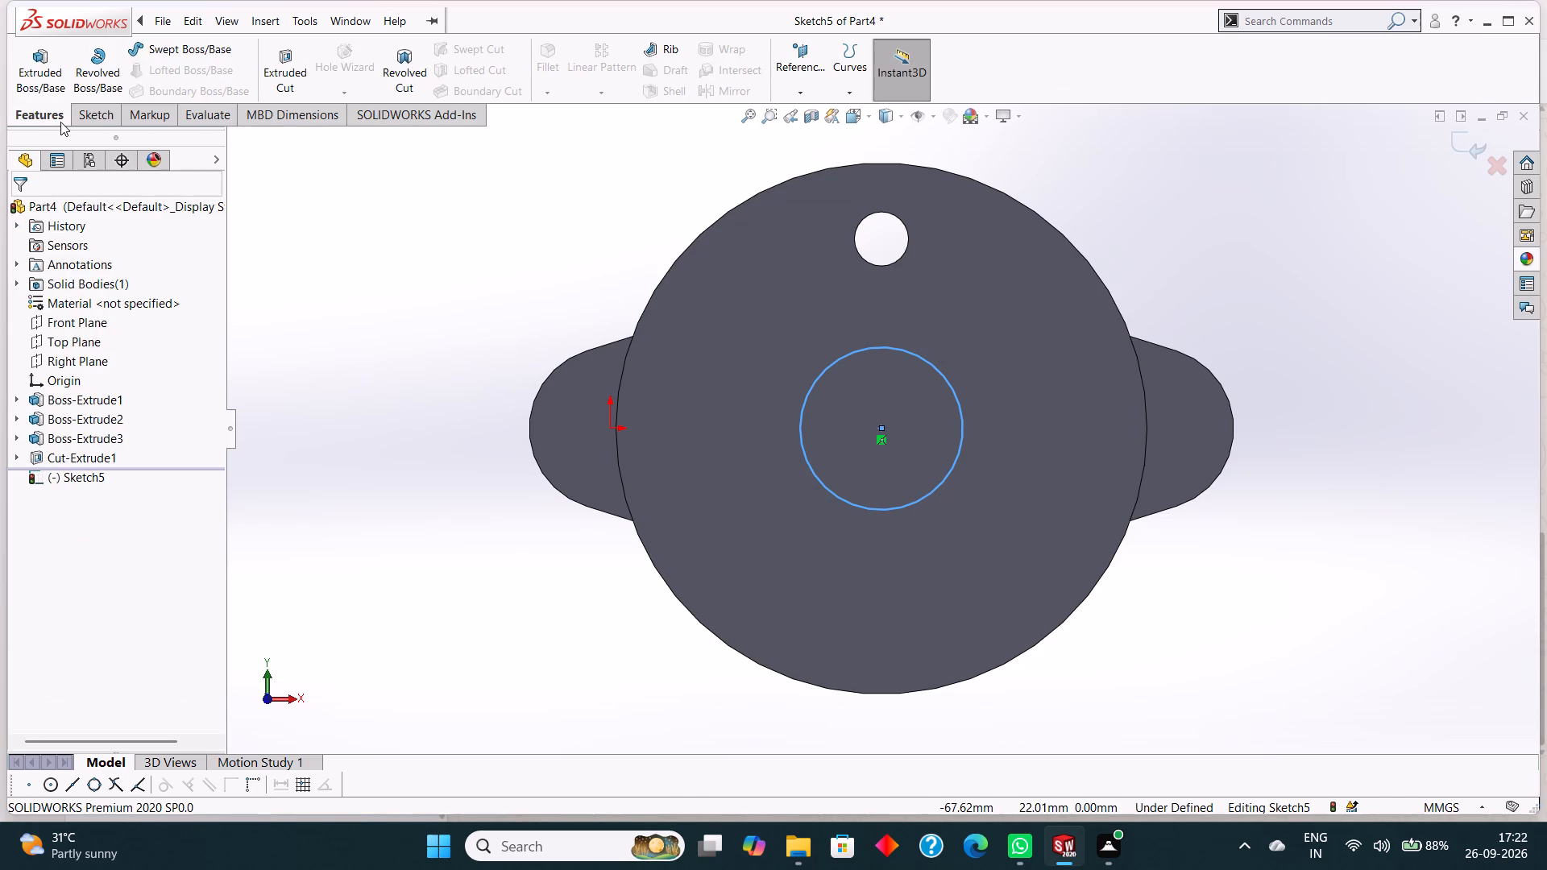
pyautogui.click(294, 79)
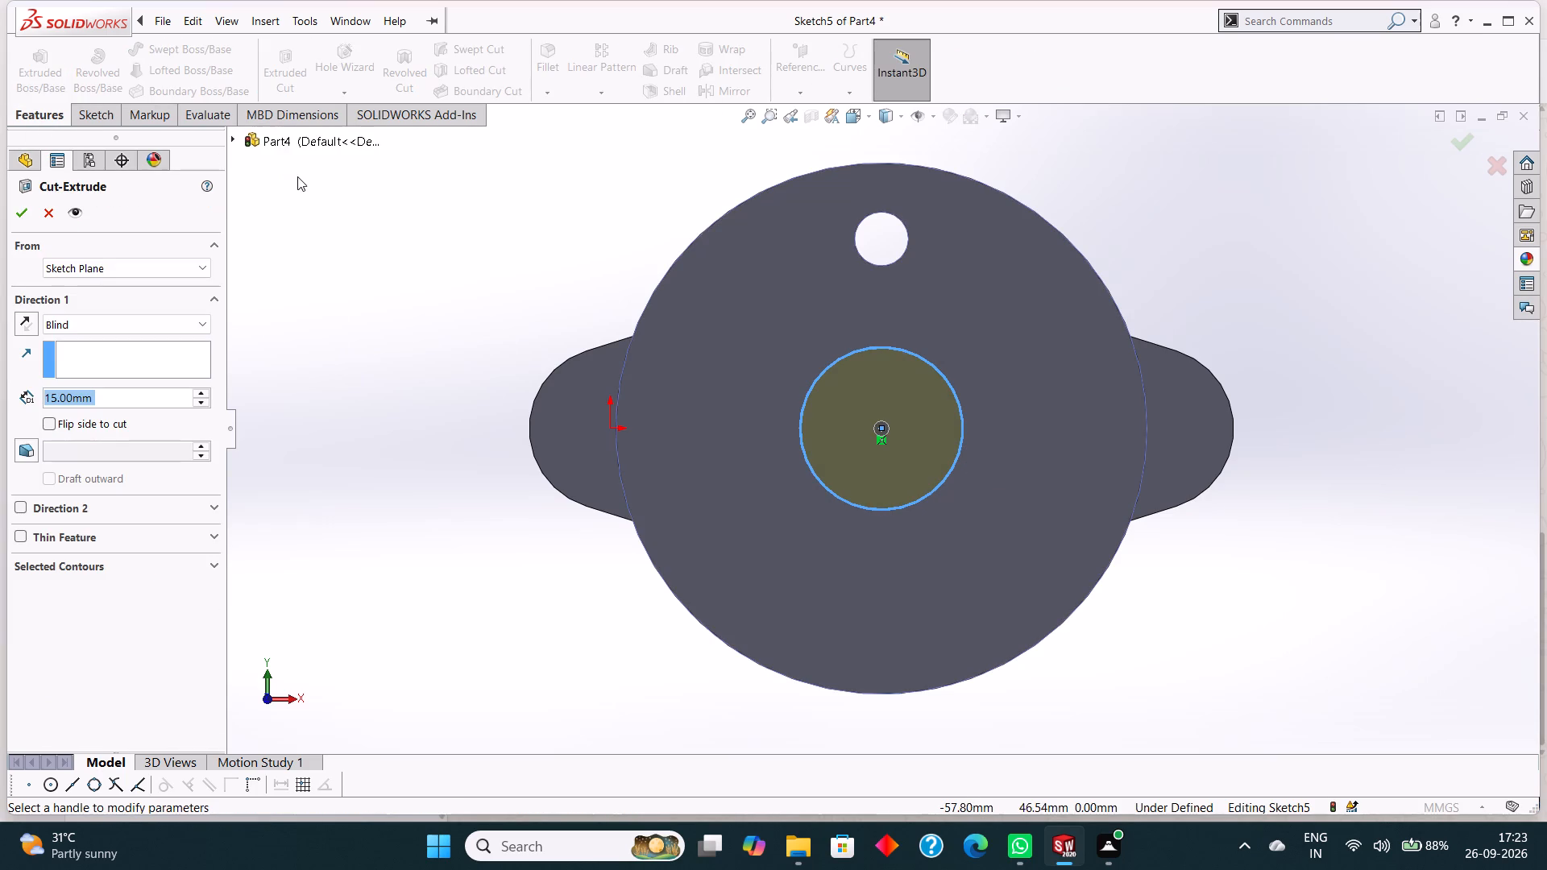
pyautogui.moveTo(485, 266); pyautogui.dragTo(490, 150, button='middle')
pyautogui.moveTo(438, 457); pyautogui.dragTo(475, 315, button='middle')
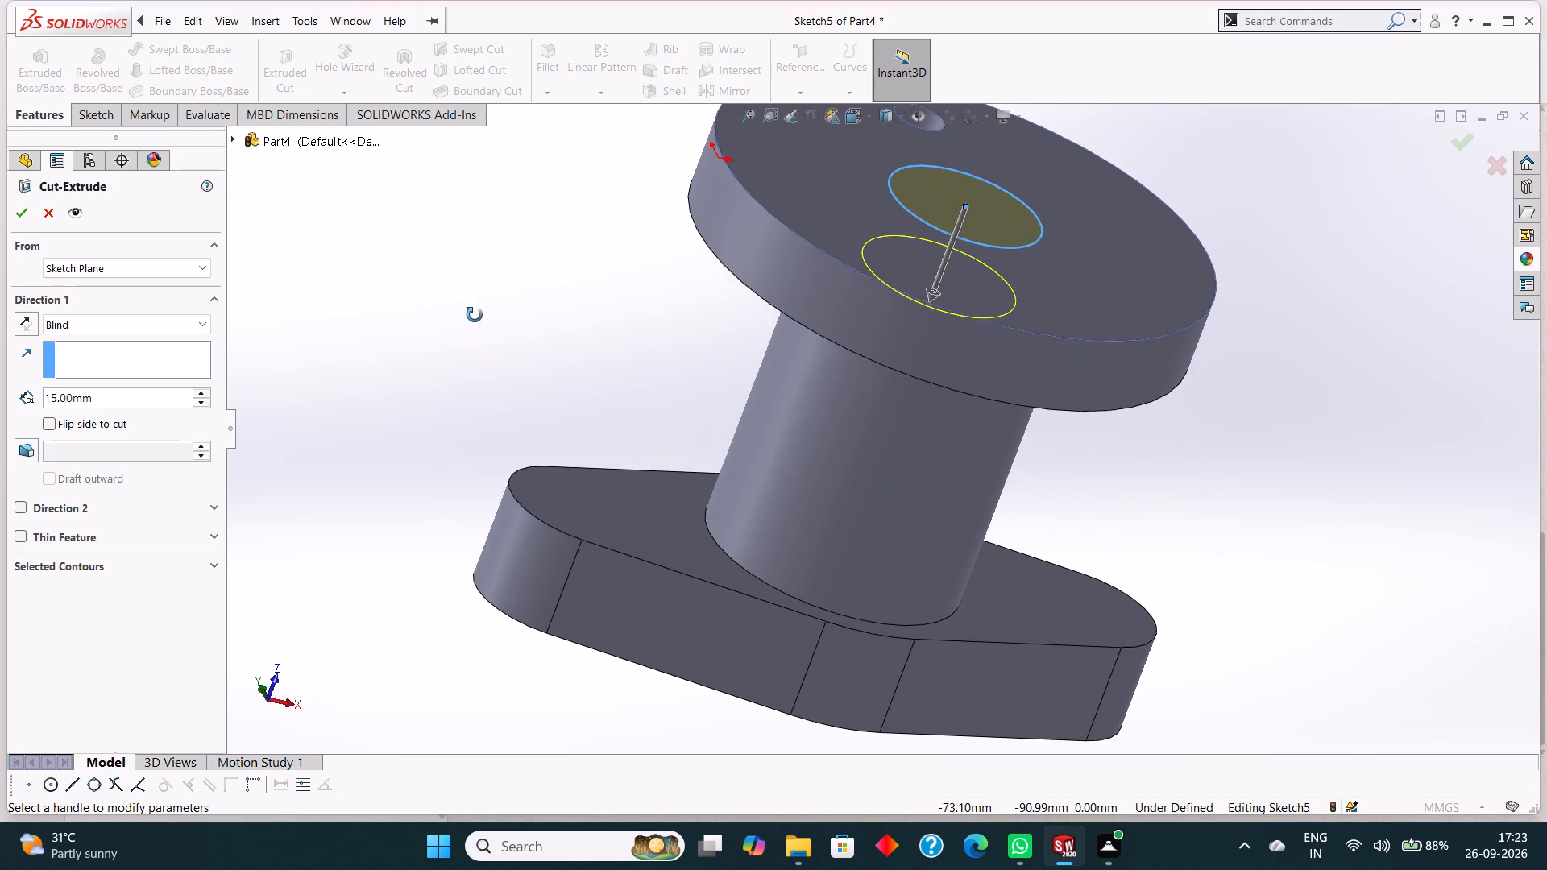
pyautogui.moveTo(475, 315); pyautogui.dragTo(473, 313, button='middle')
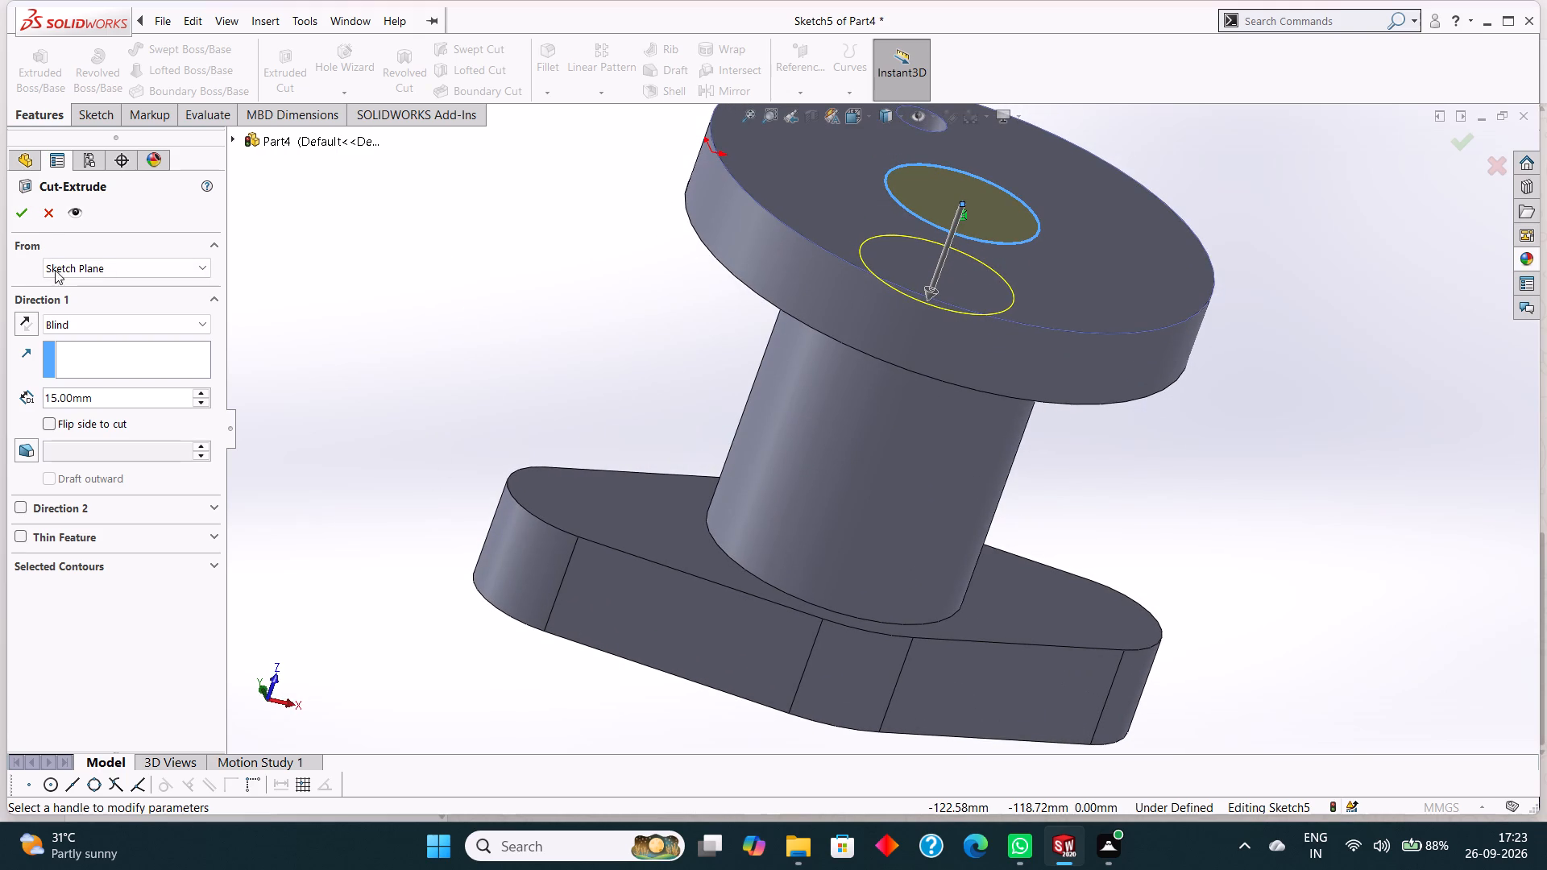
pyautogui.click(97, 325)
pyautogui.click(97, 354)
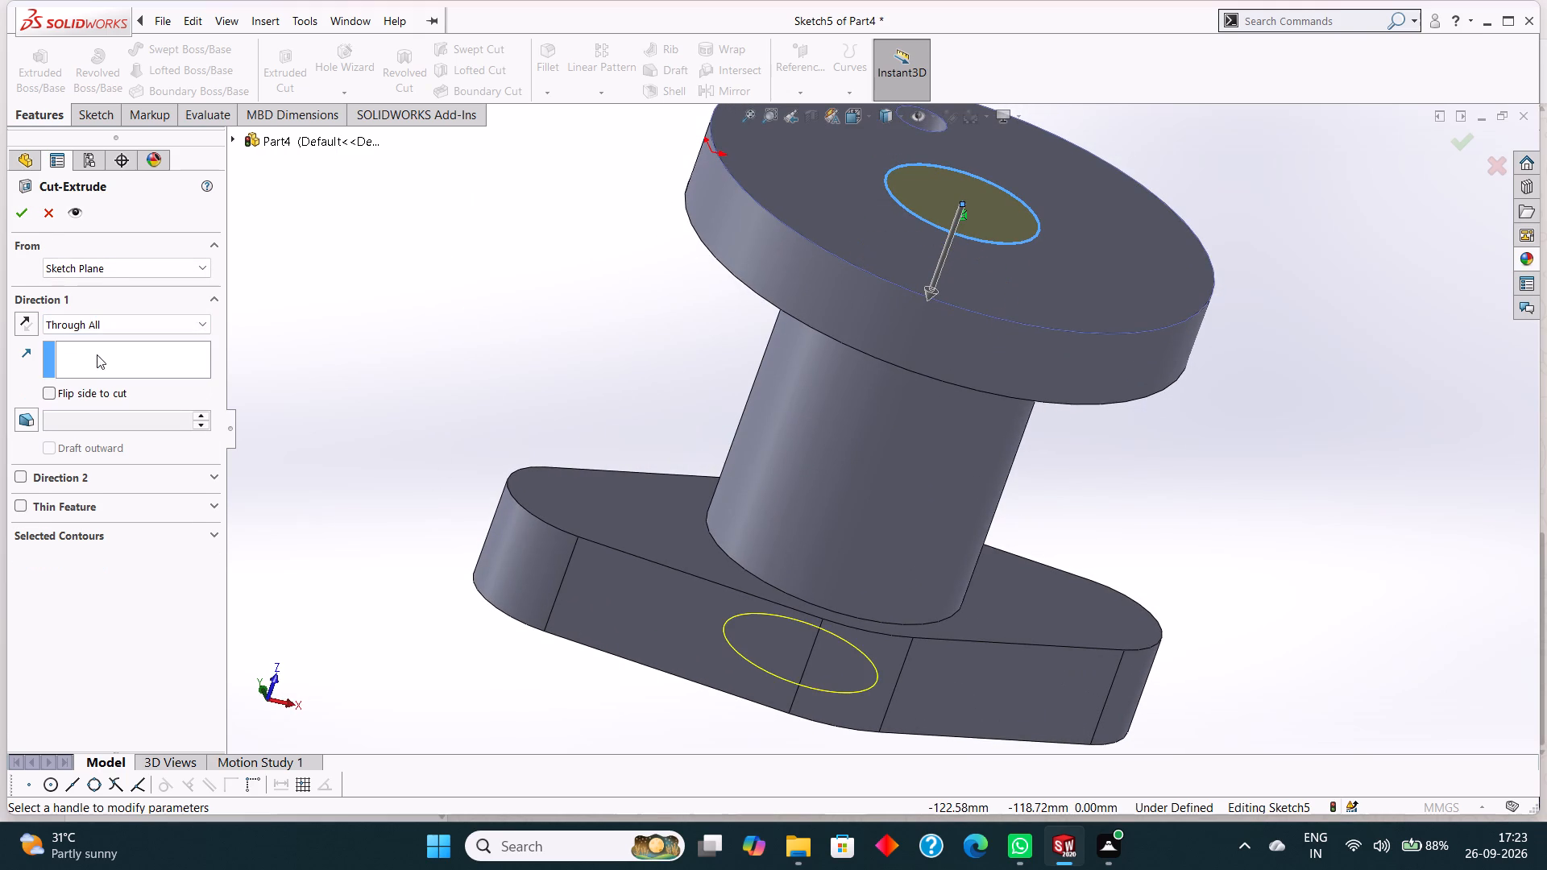
pyautogui.click(23, 212)
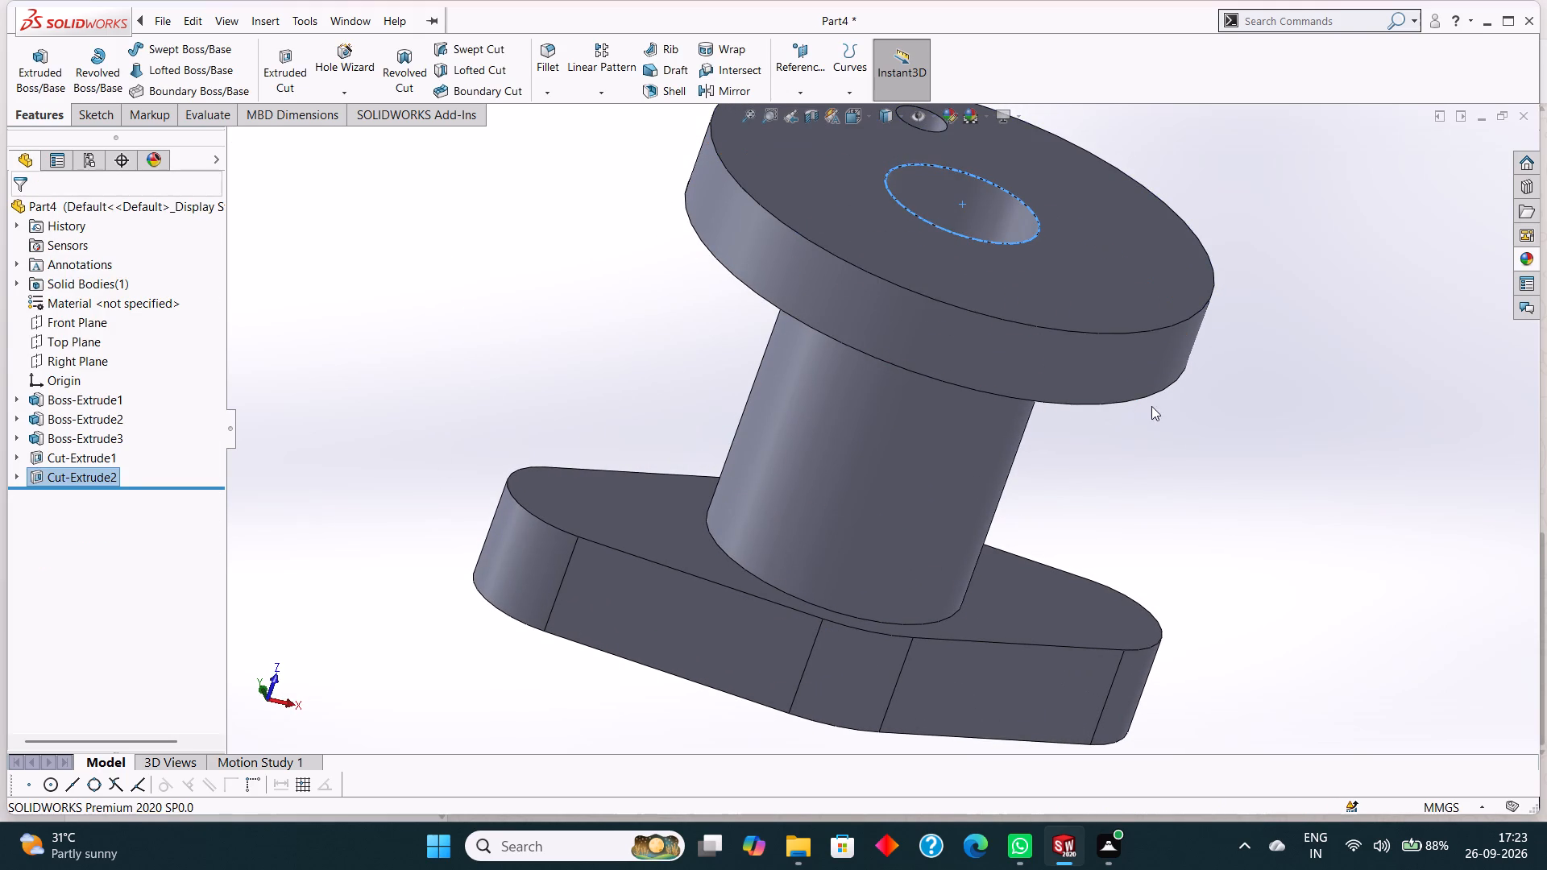
pyautogui.click(1219, 408)
# Circular-pattern the small flange hole about the central bore's face, with 6 equally spaced instances over 360 degrees.
pyautogui.moveTo(1220, 402); pyautogui.dragTo(1189, 520, button='middle')
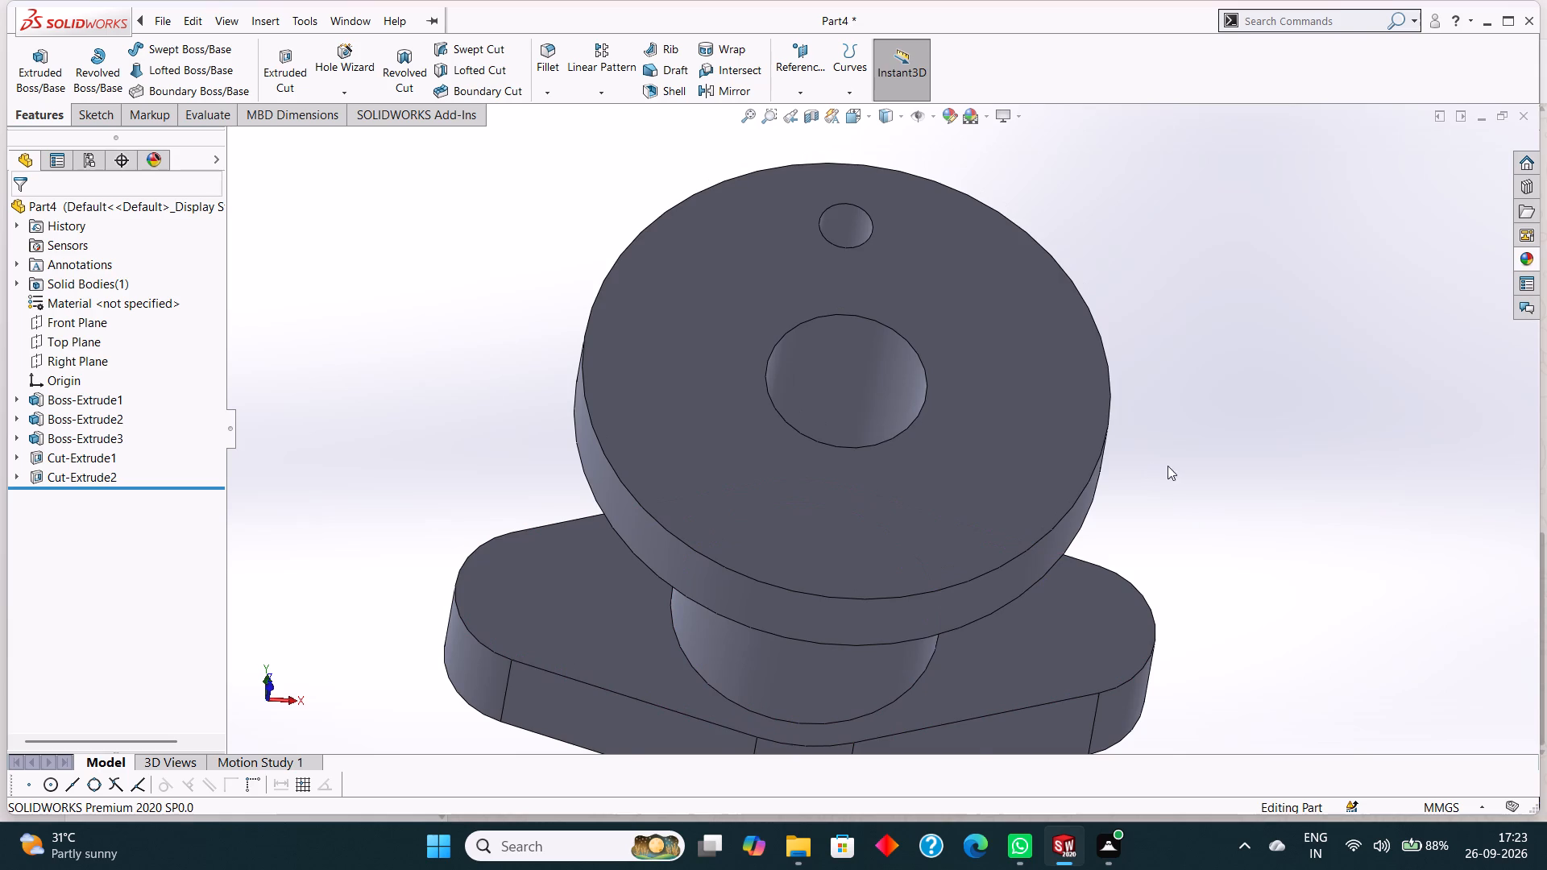
pyautogui.moveTo(1171, 466); pyautogui.dragTo(1159, 561, button='middle')
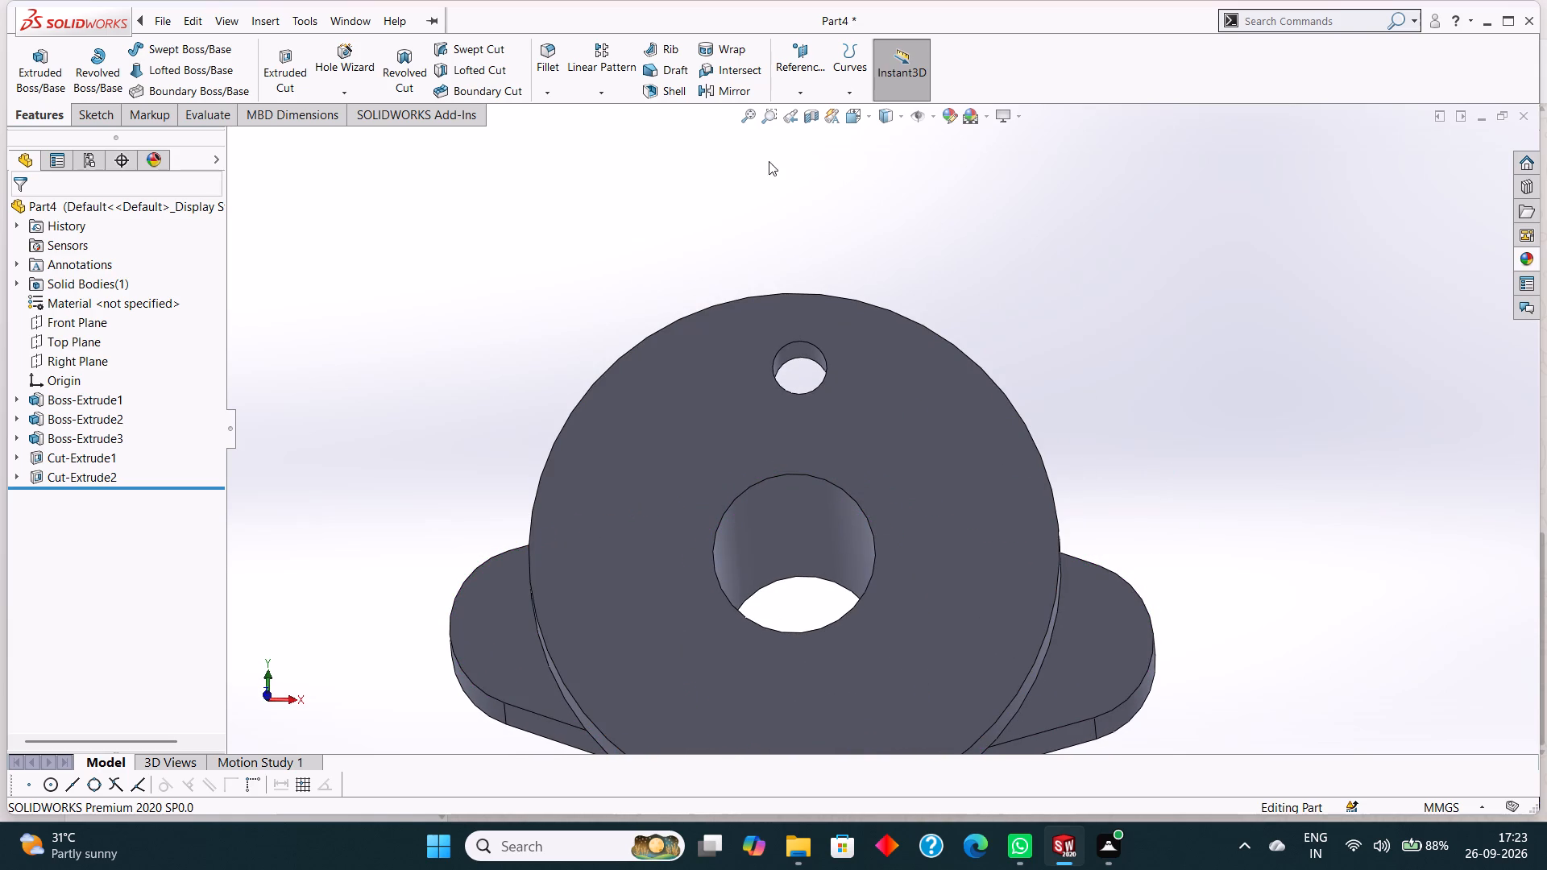
pyautogui.click(600, 91)
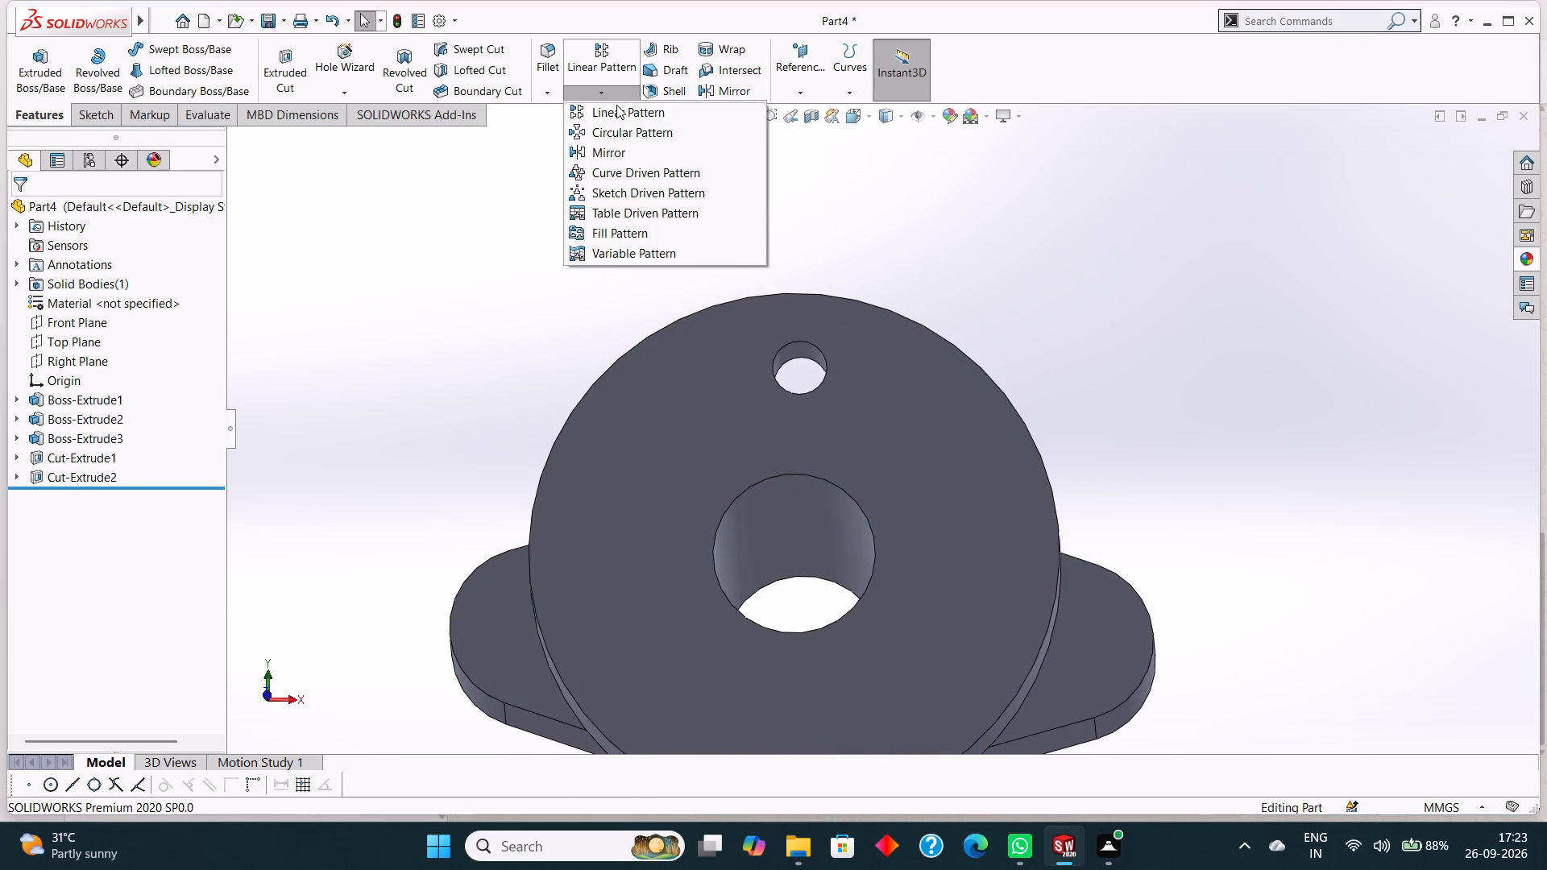
pyautogui.click(626, 132)
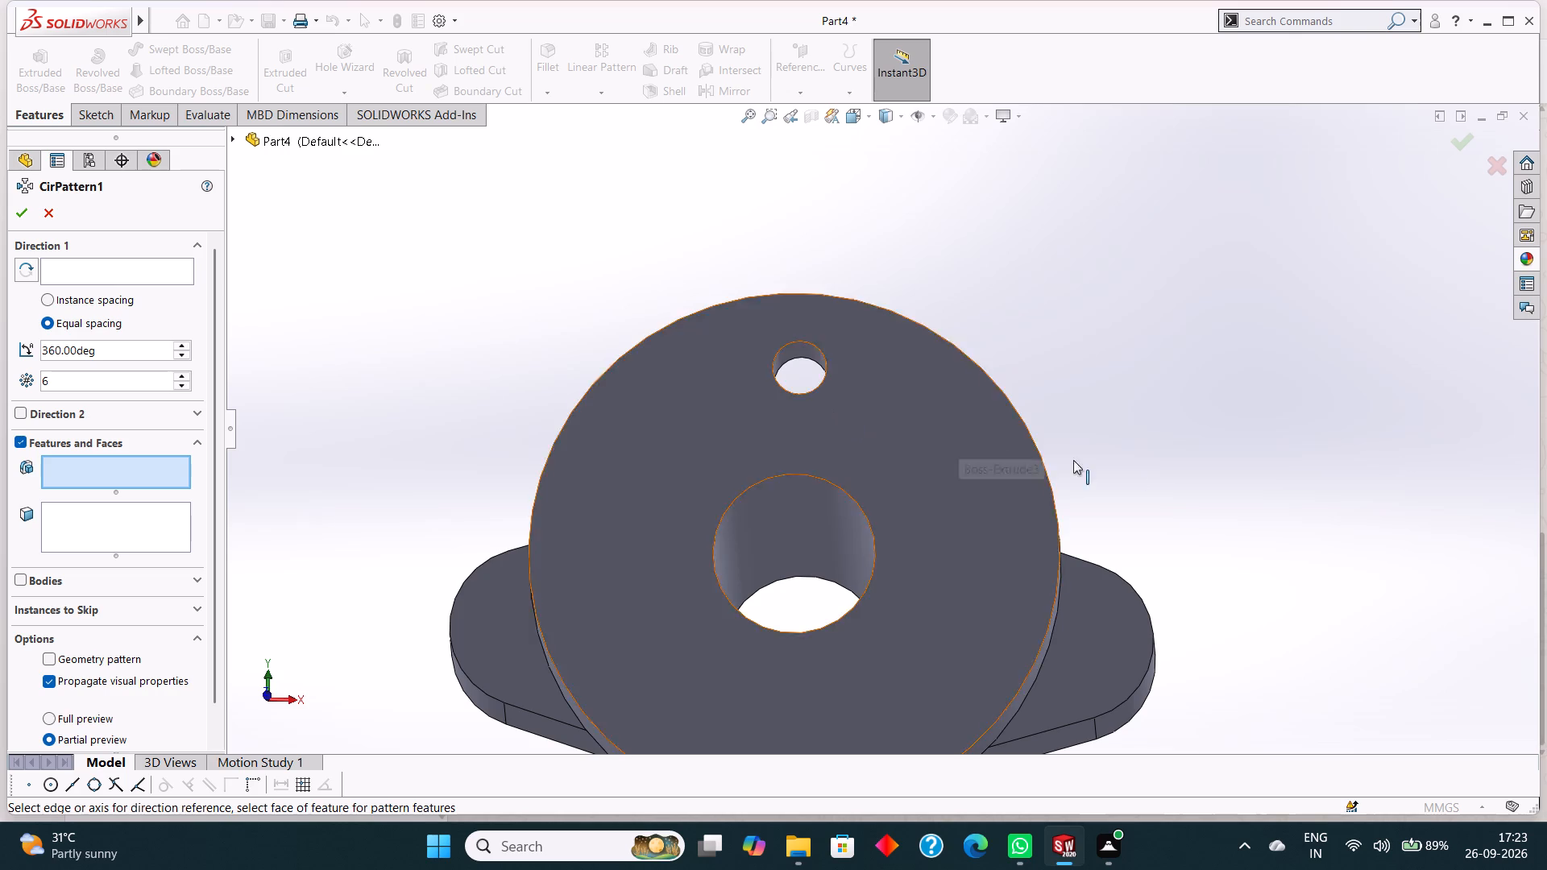
pyautogui.click(99, 271)
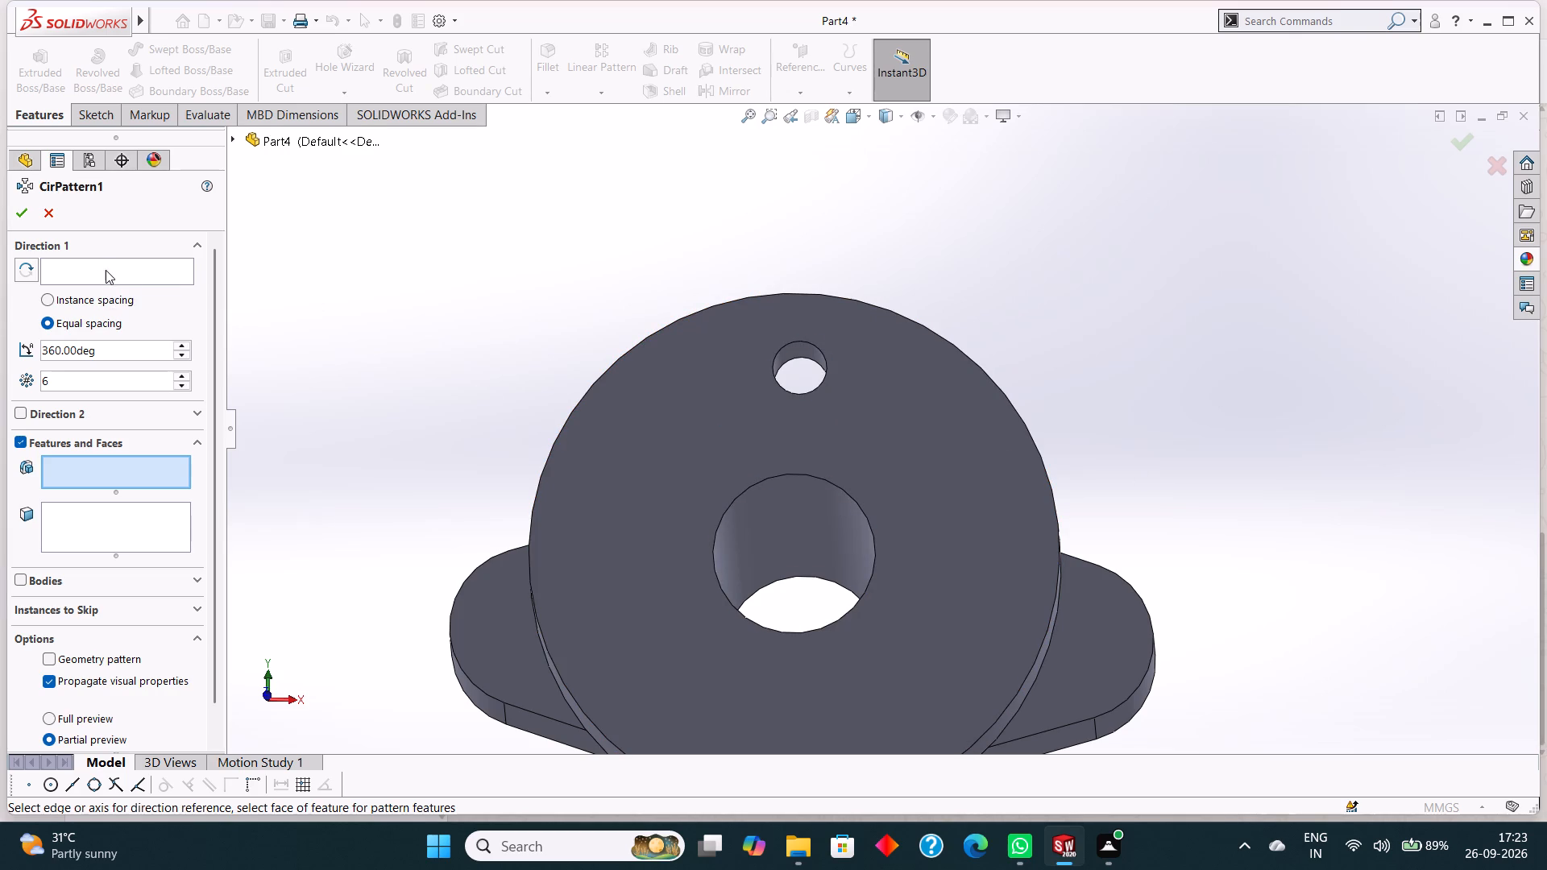
pyautogui.click(810, 507)
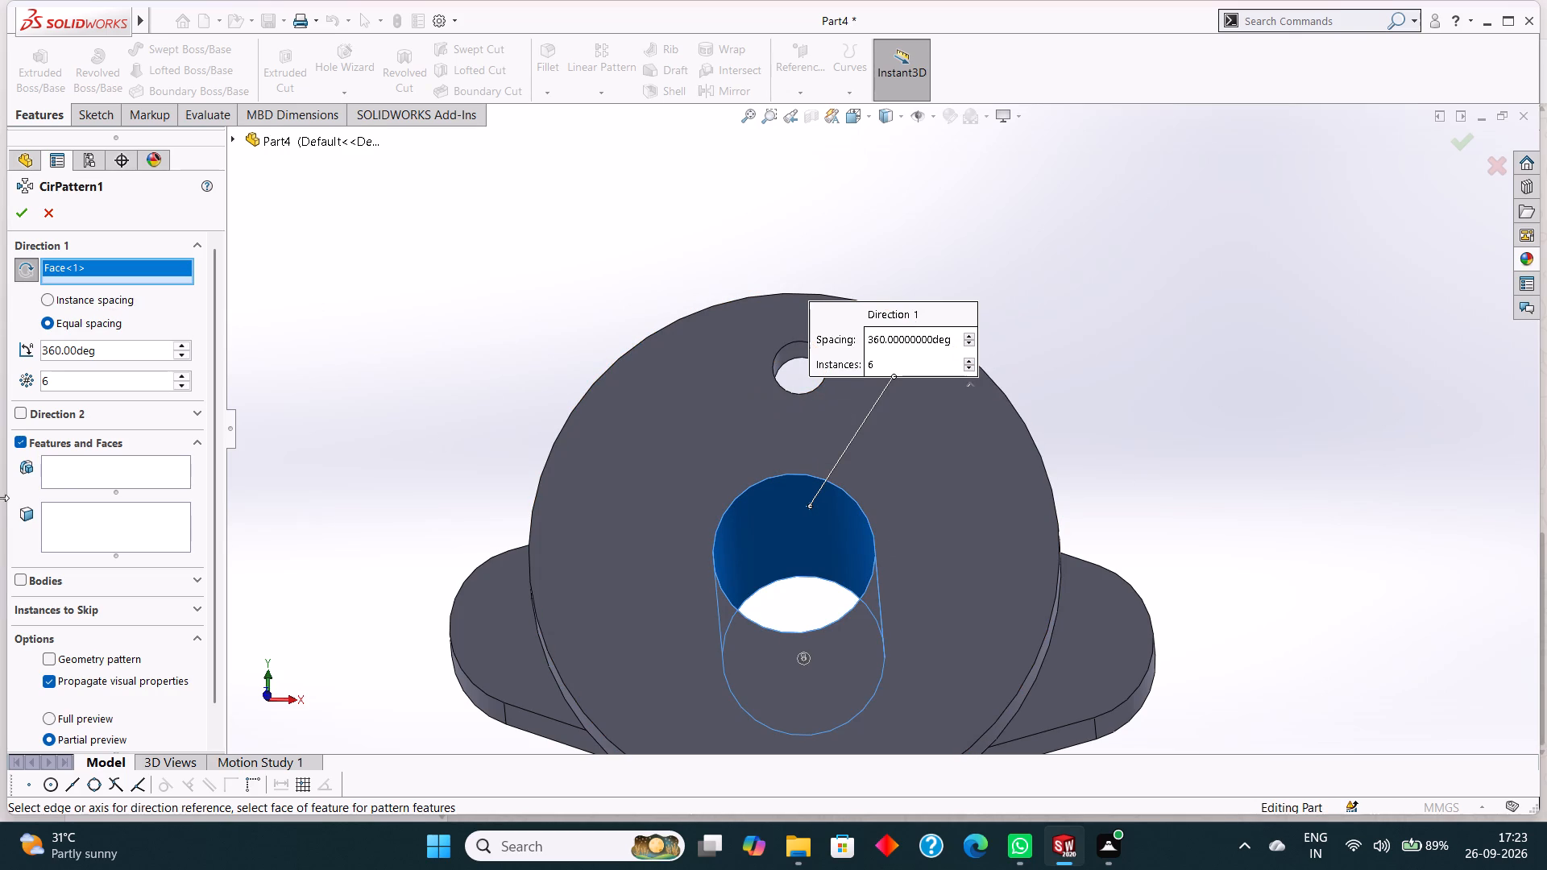
pyautogui.click(52, 466)
pyautogui.scroll(-5, 781, 362)
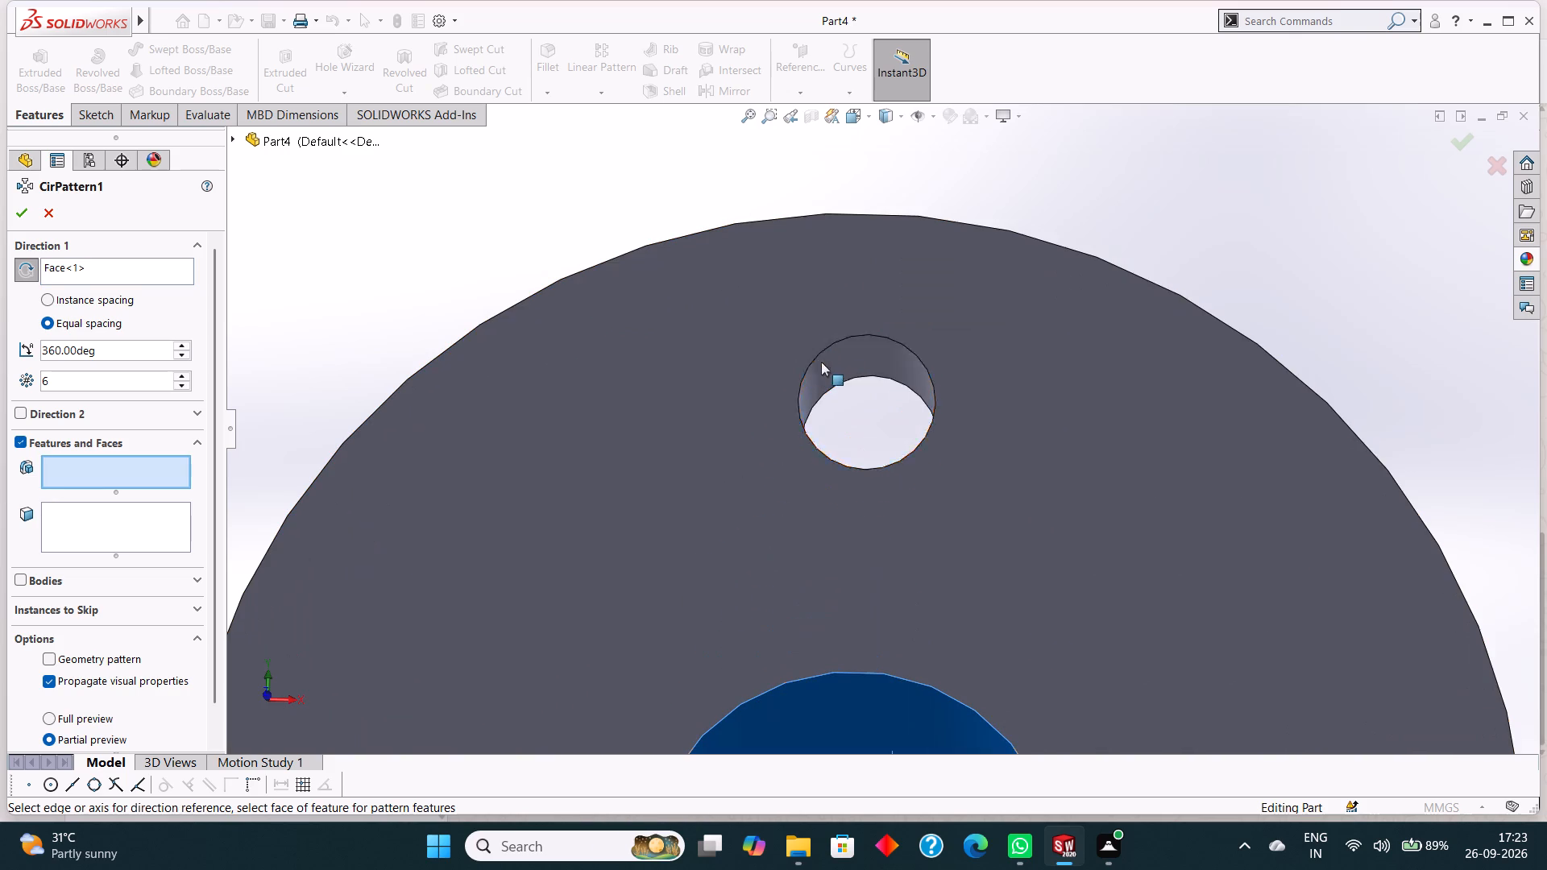
pyautogui.click(857, 364)
pyautogui.scroll(7, 859, 364)
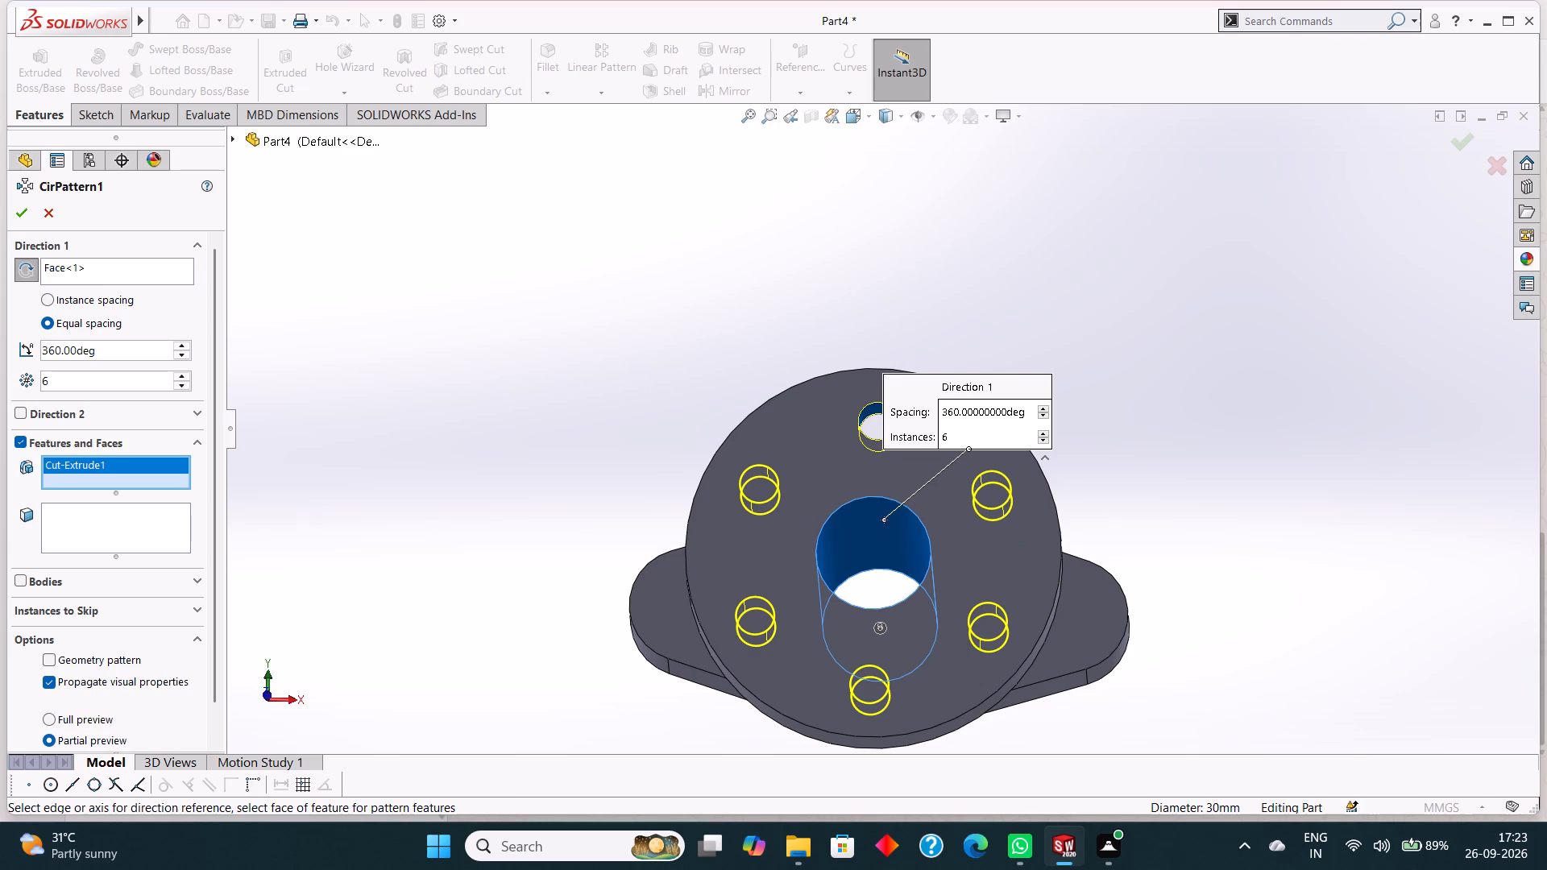
pyautogui.click(21, 219)
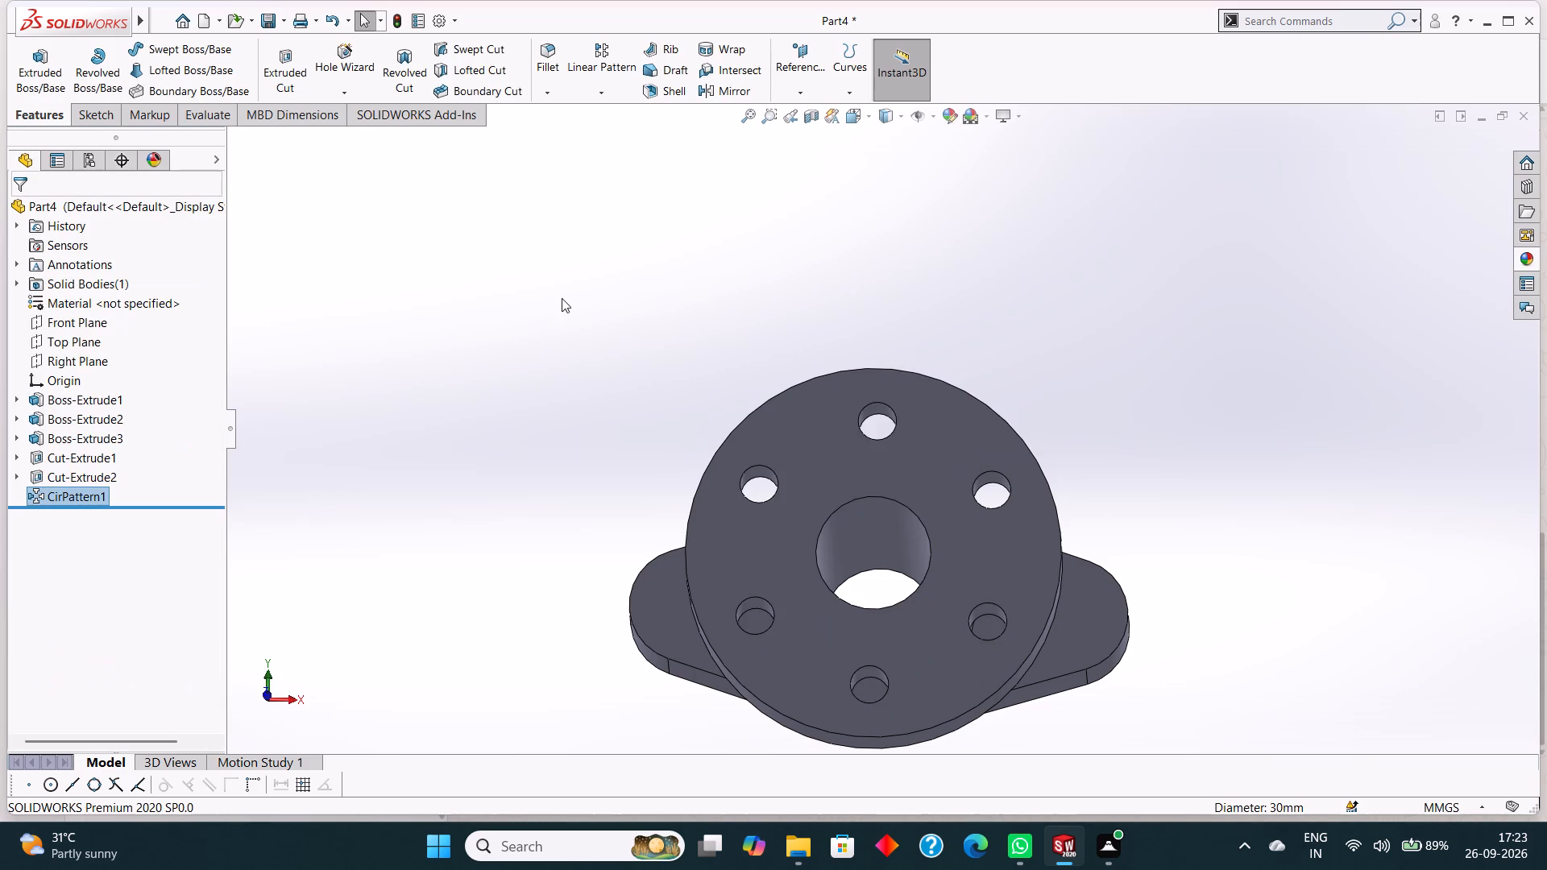
pyautogui.click(562, 298)
pyautogui.moveTo(677, 338); pyautogui.dragTo(675, 221, button='middle')
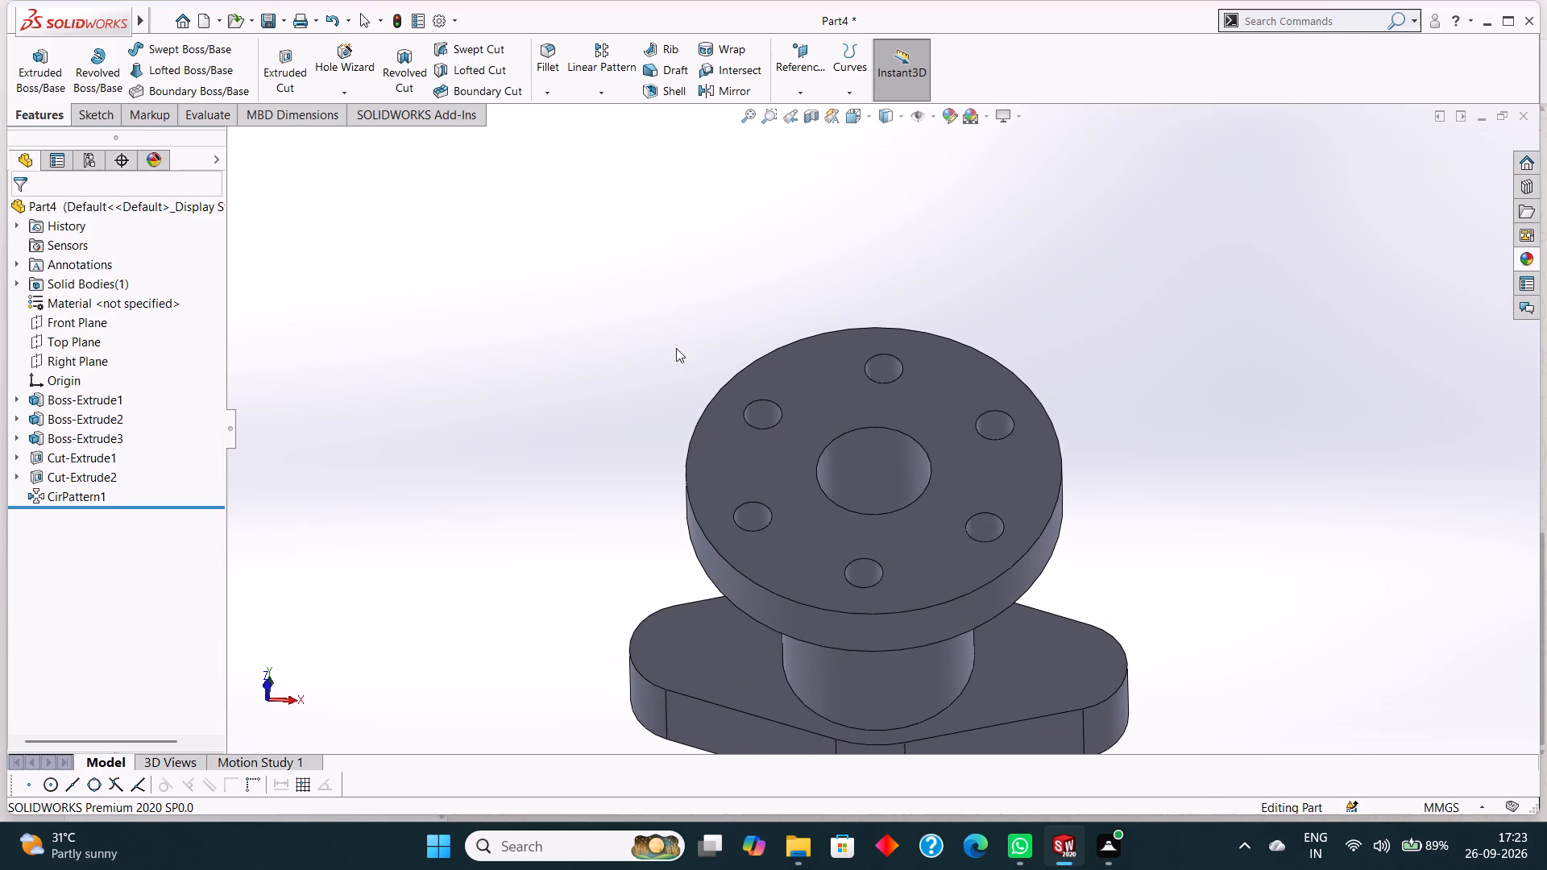
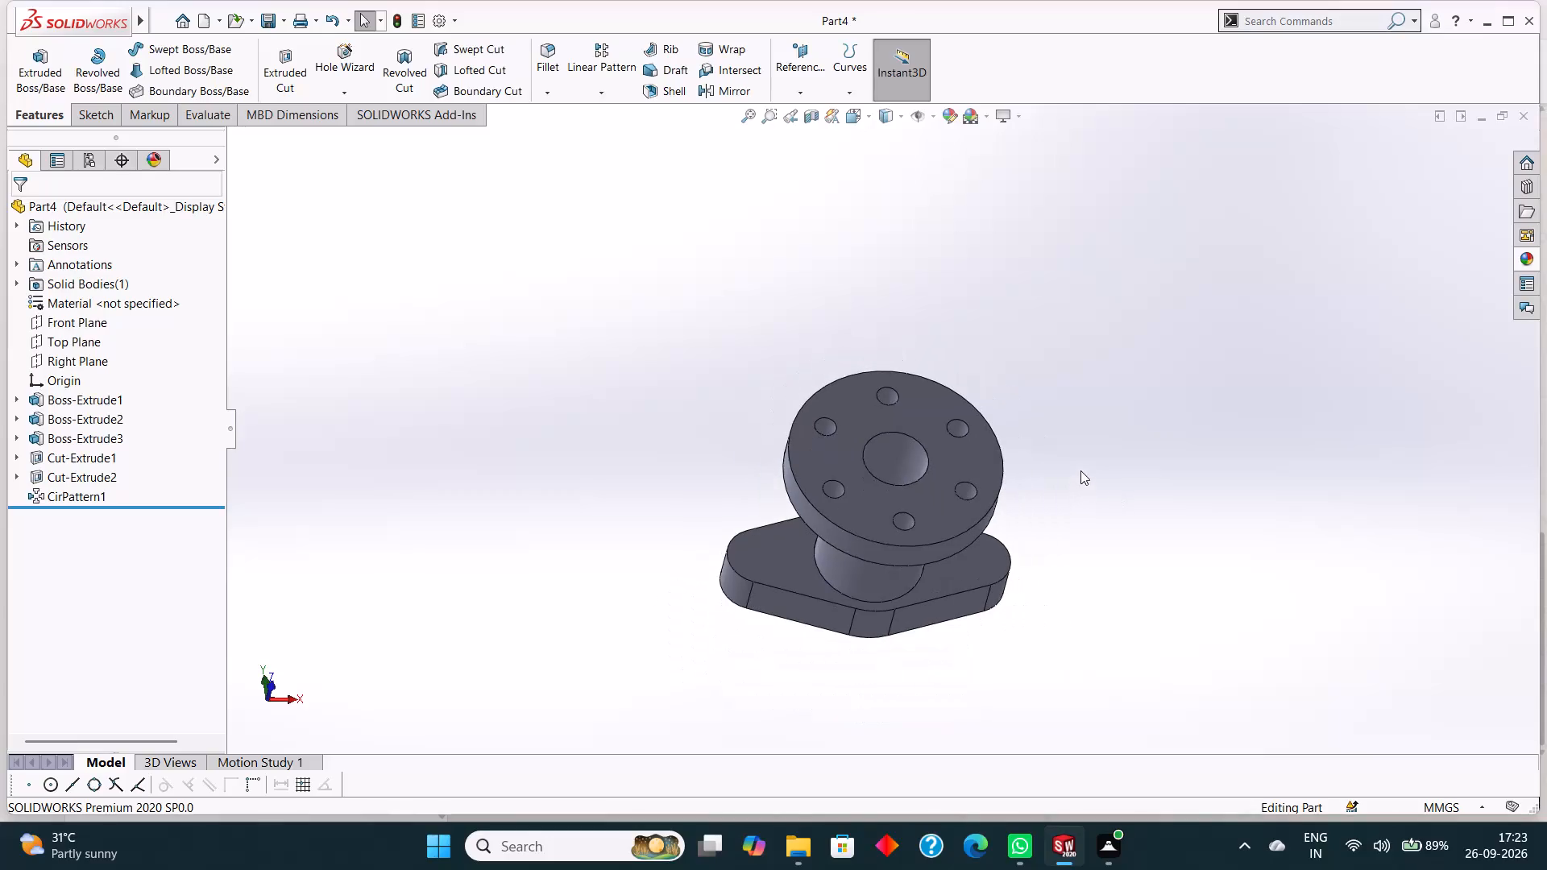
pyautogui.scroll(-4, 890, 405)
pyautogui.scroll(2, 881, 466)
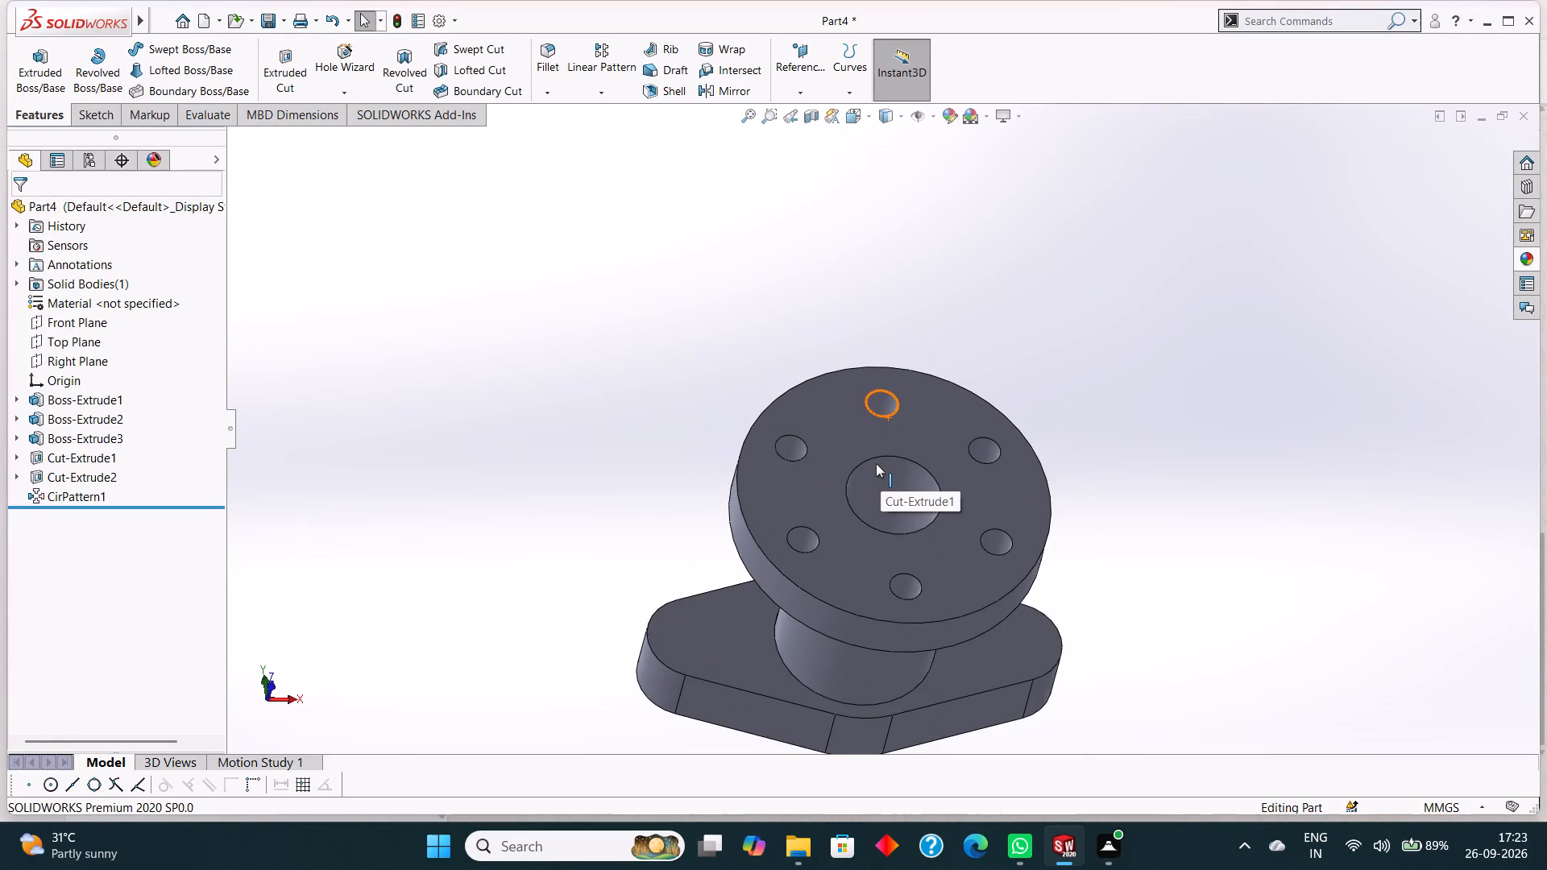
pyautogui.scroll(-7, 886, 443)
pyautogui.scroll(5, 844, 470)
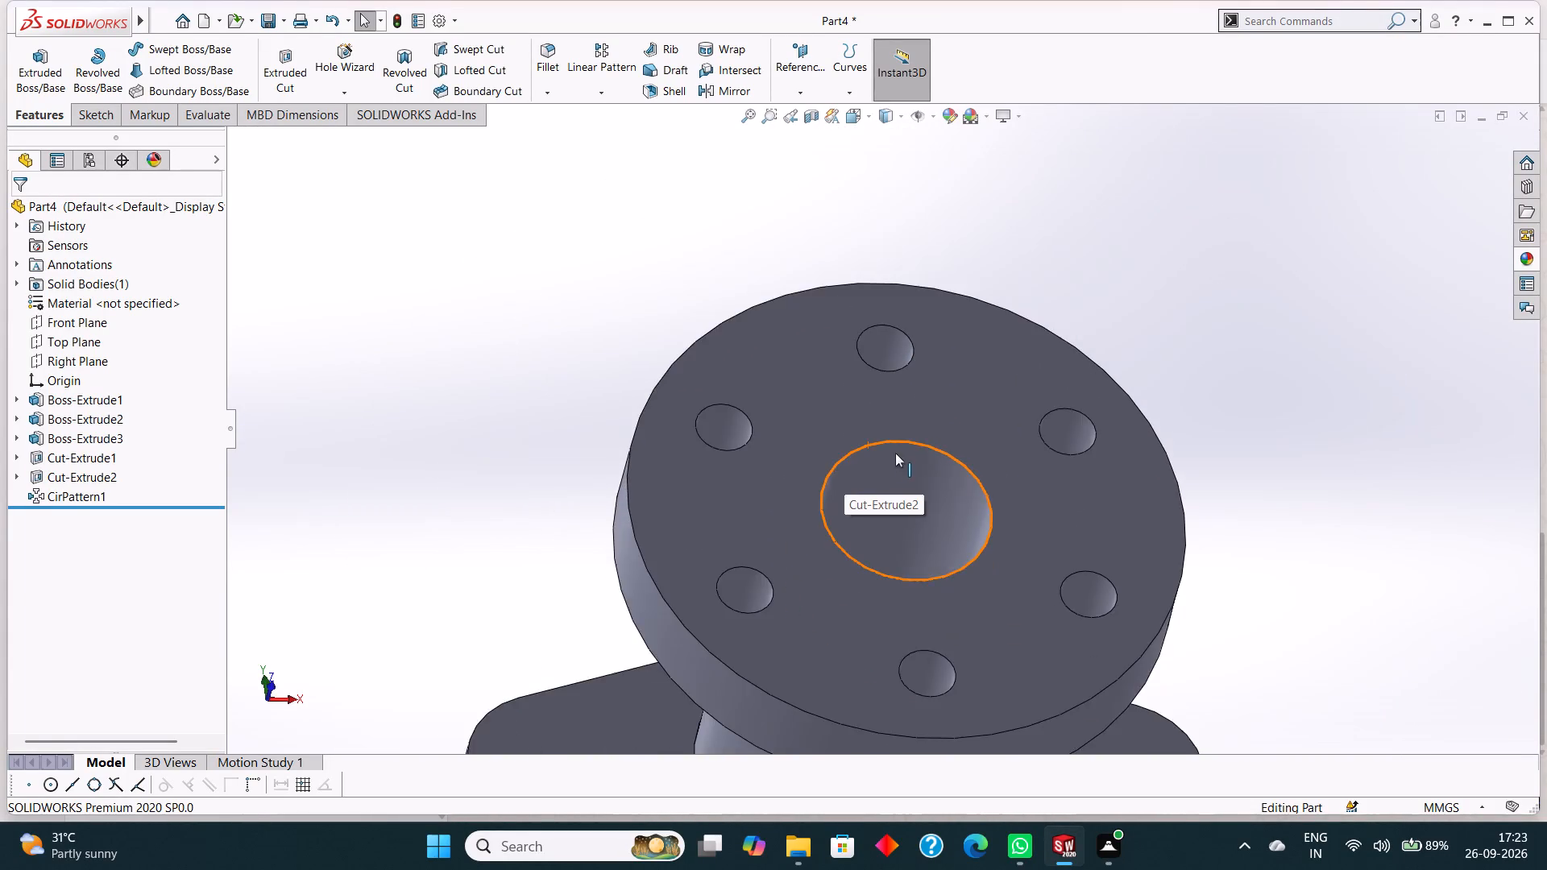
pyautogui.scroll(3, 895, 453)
# Sketch a circle of 6 mm radius on the base plate's flange-side face, centred on the rounded end at the X = 0 side.
pyautogui.click(723, 578)
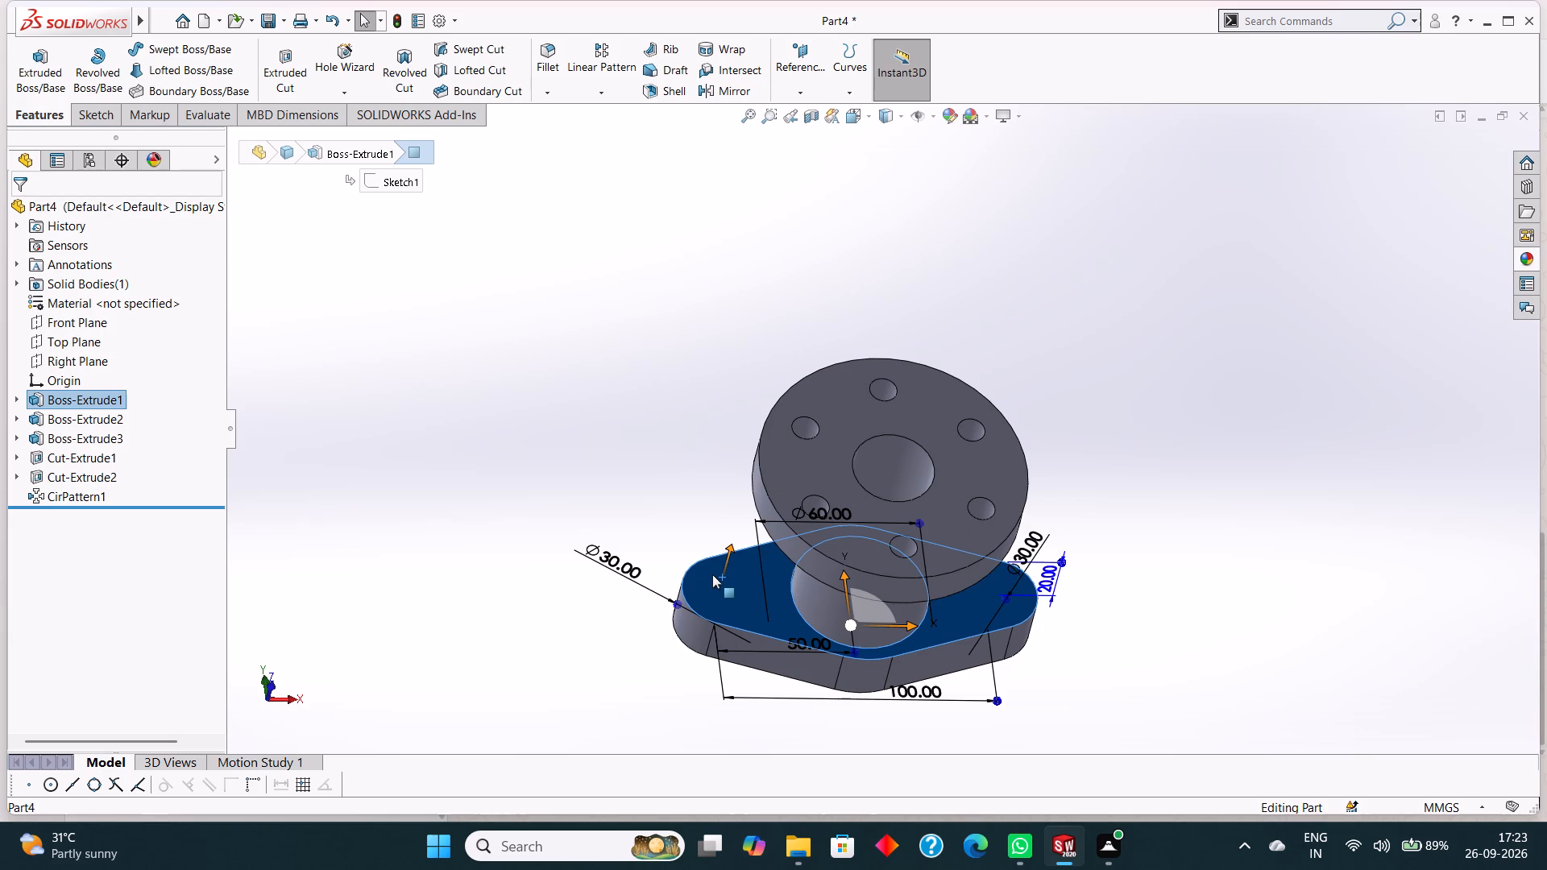
pyautogui.hotkey('ctrl', '8')
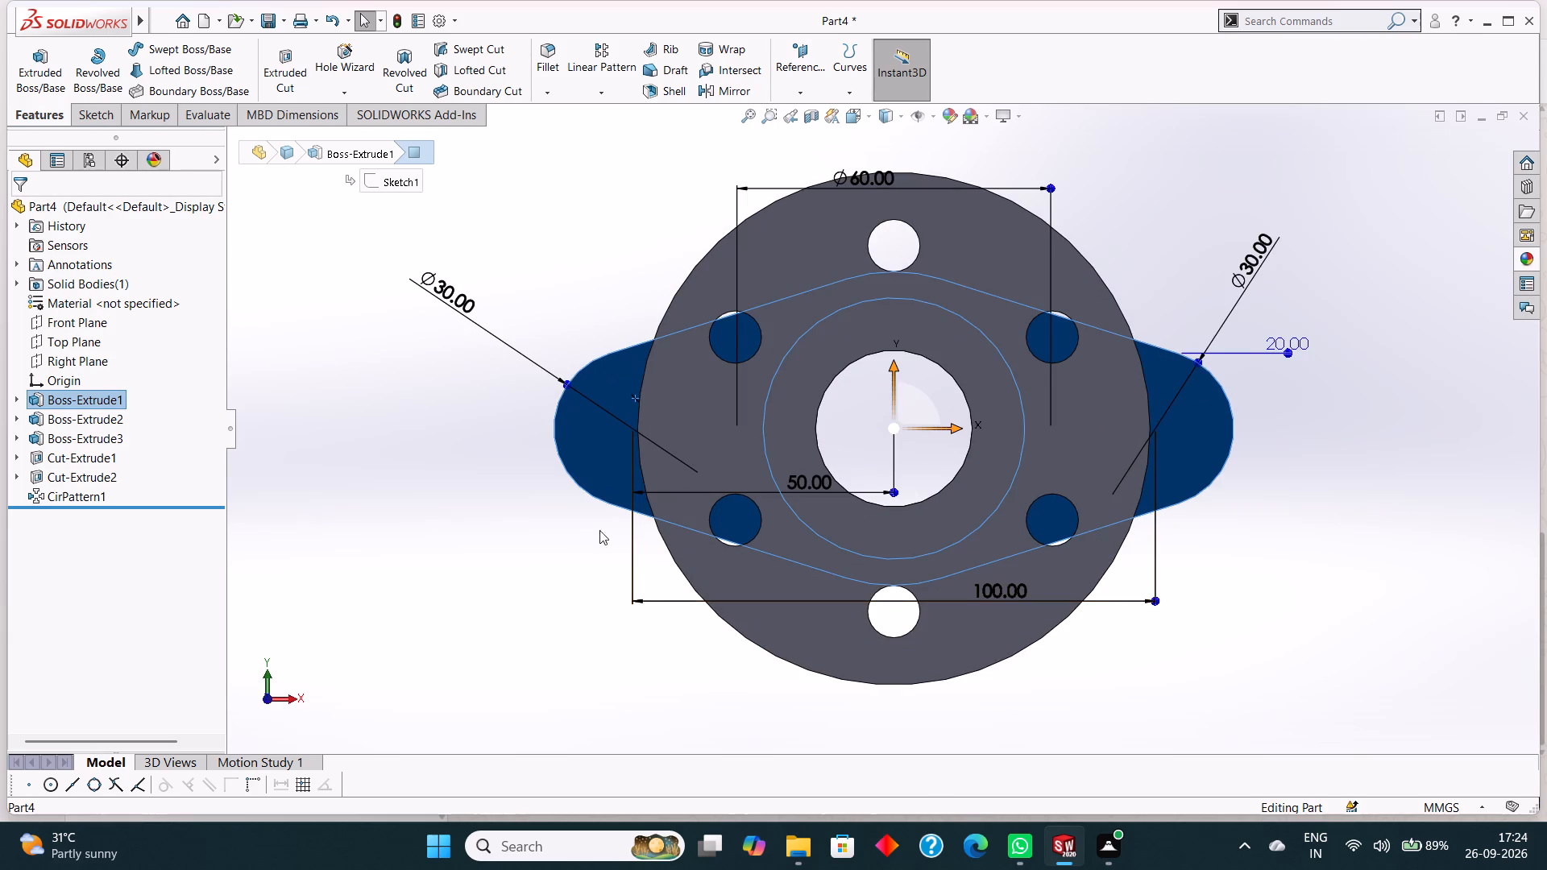
pyautogui.rightClick(578, 428)
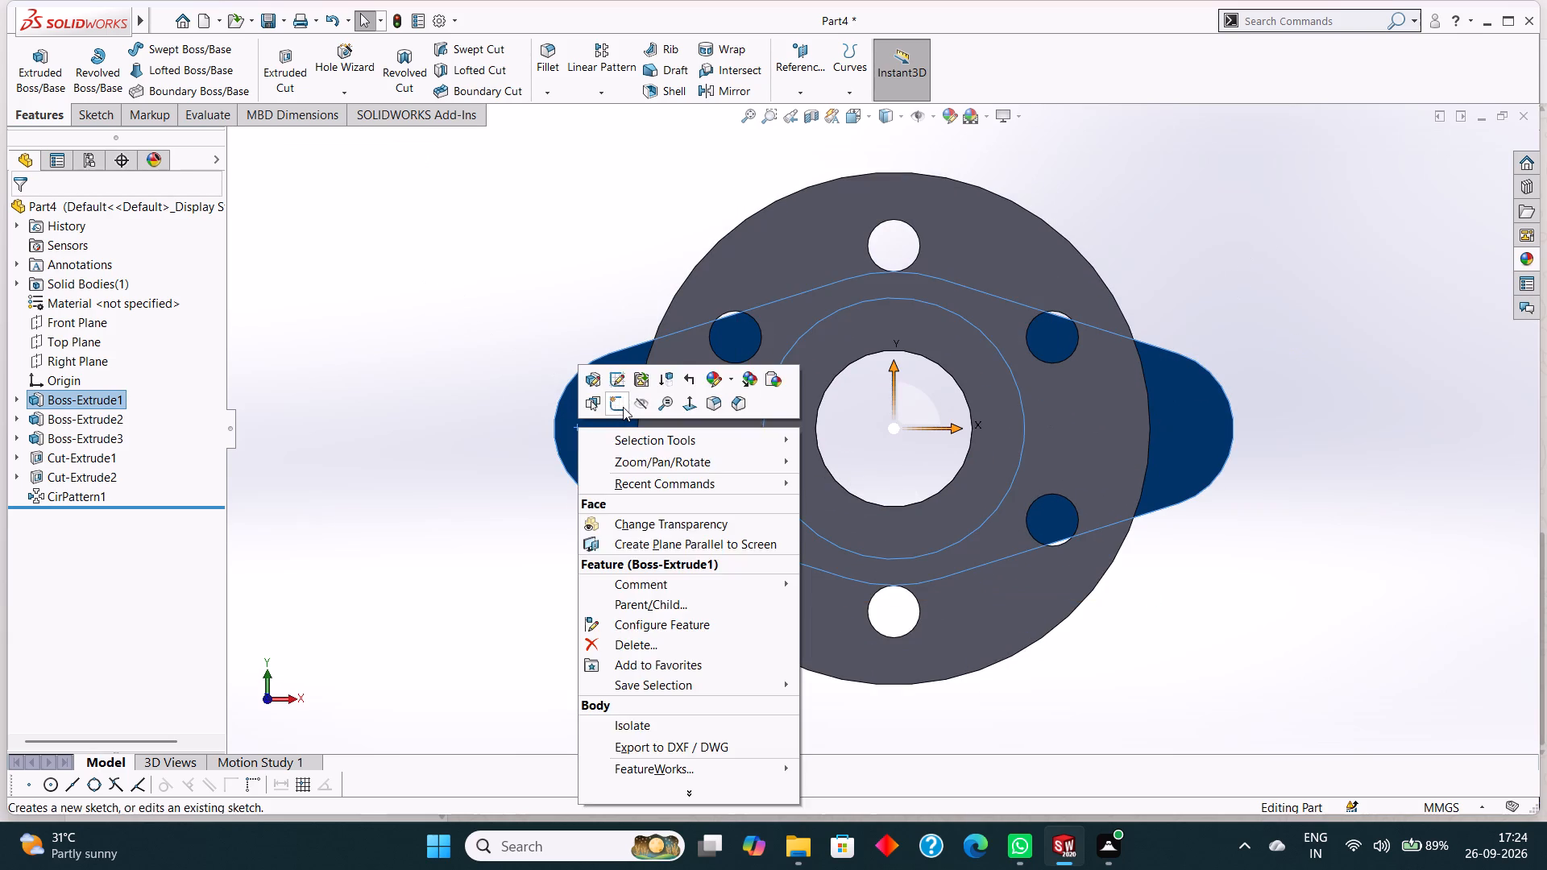
pyautogui.click(623, 407)
pyautogui.press('Escape')
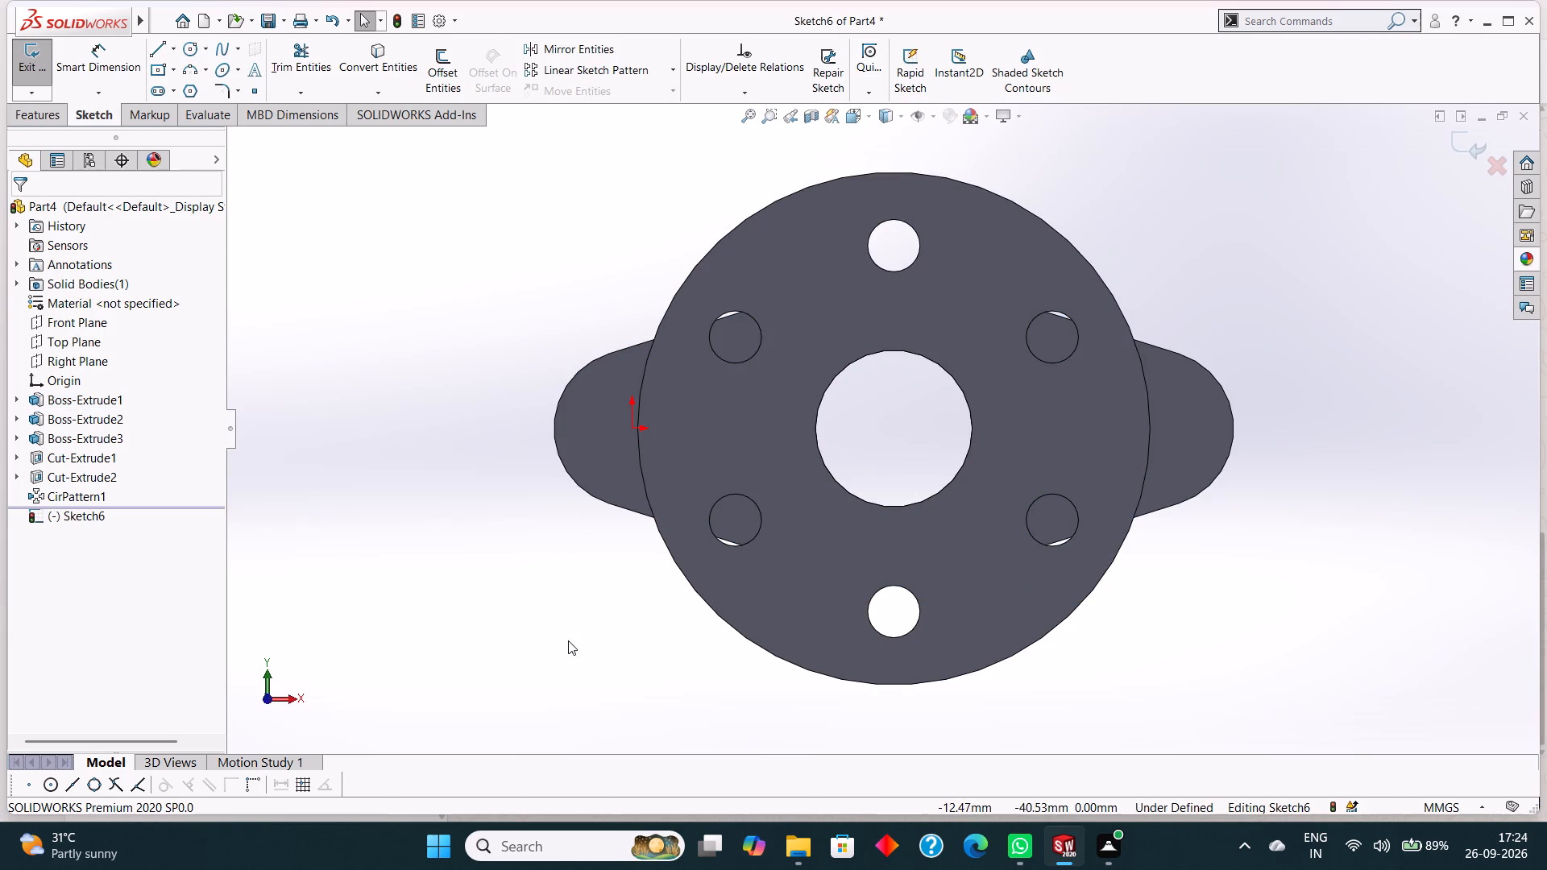
pyautogui.moveTo(568, 640); pyautogui.dragTo(583, 545, button='middle')
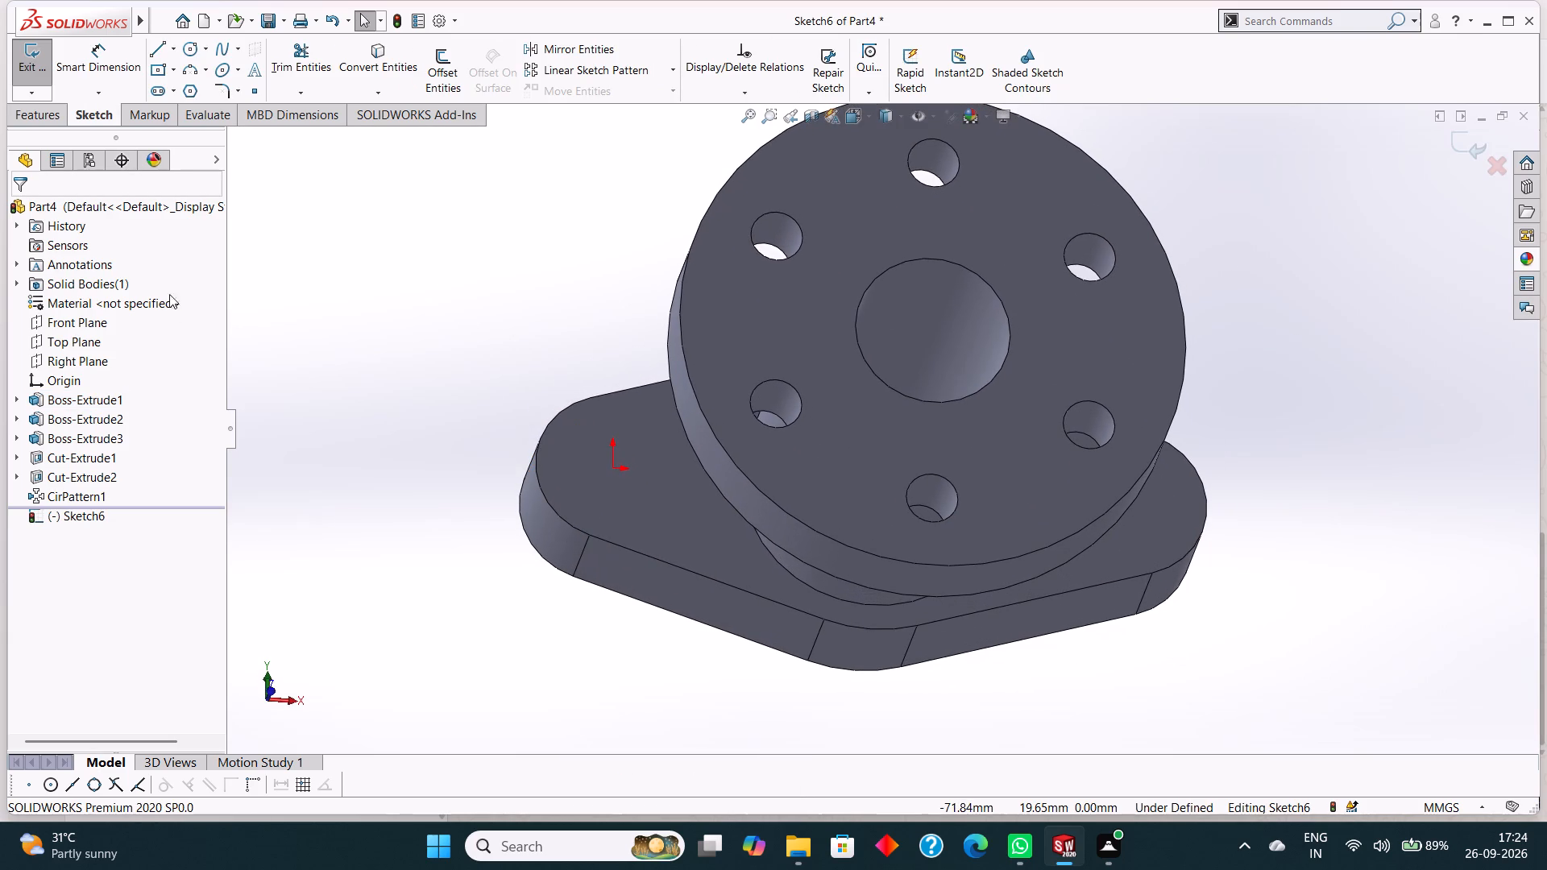
pyautogui.click(190, 52)
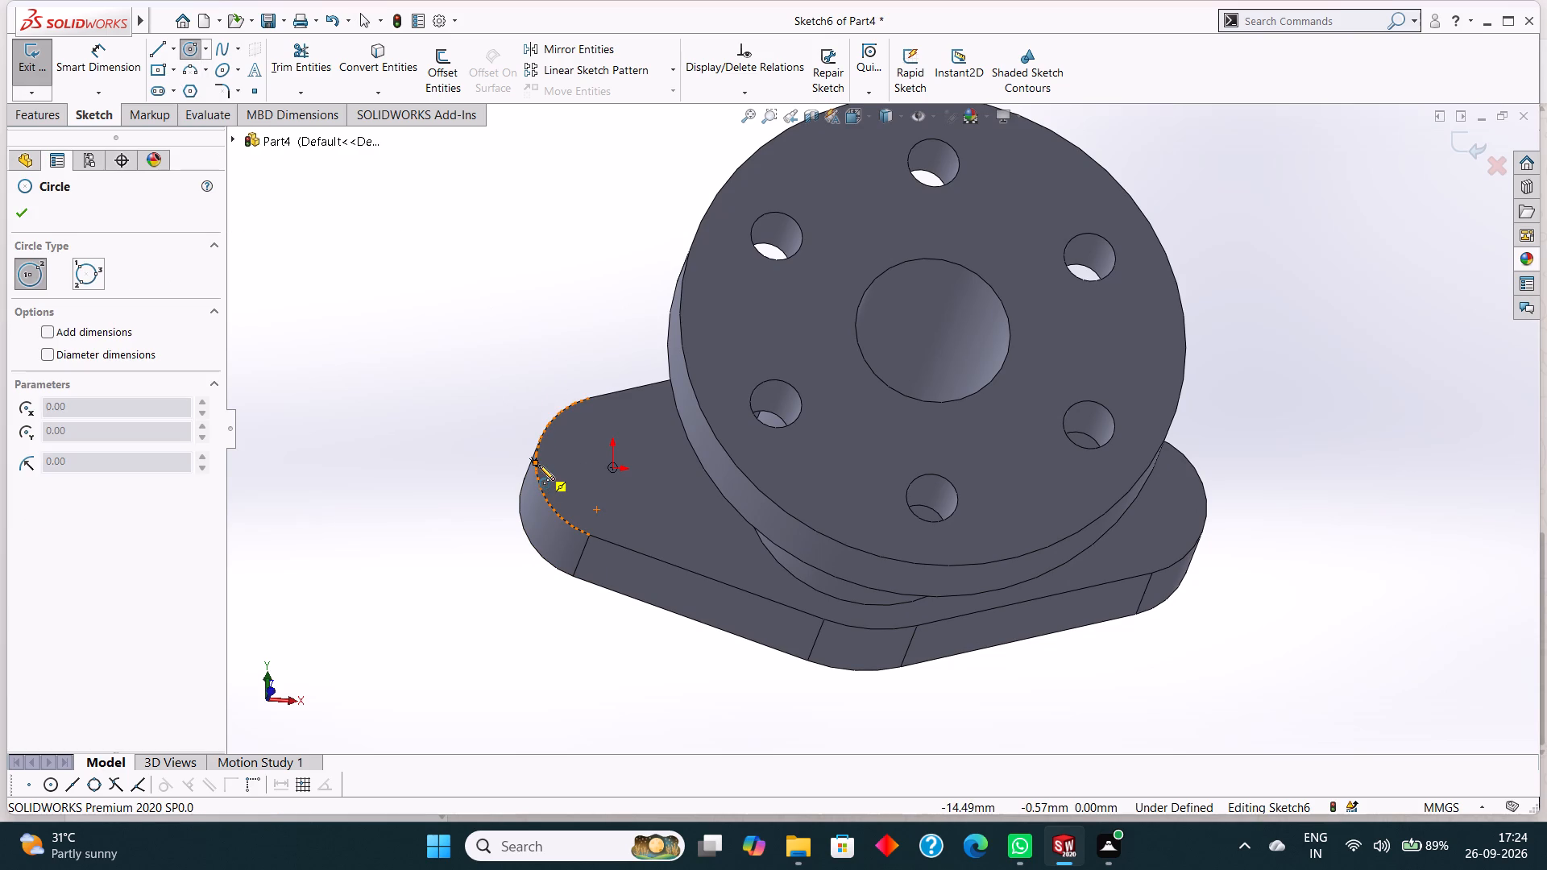
pyautogui.click(613, 470)
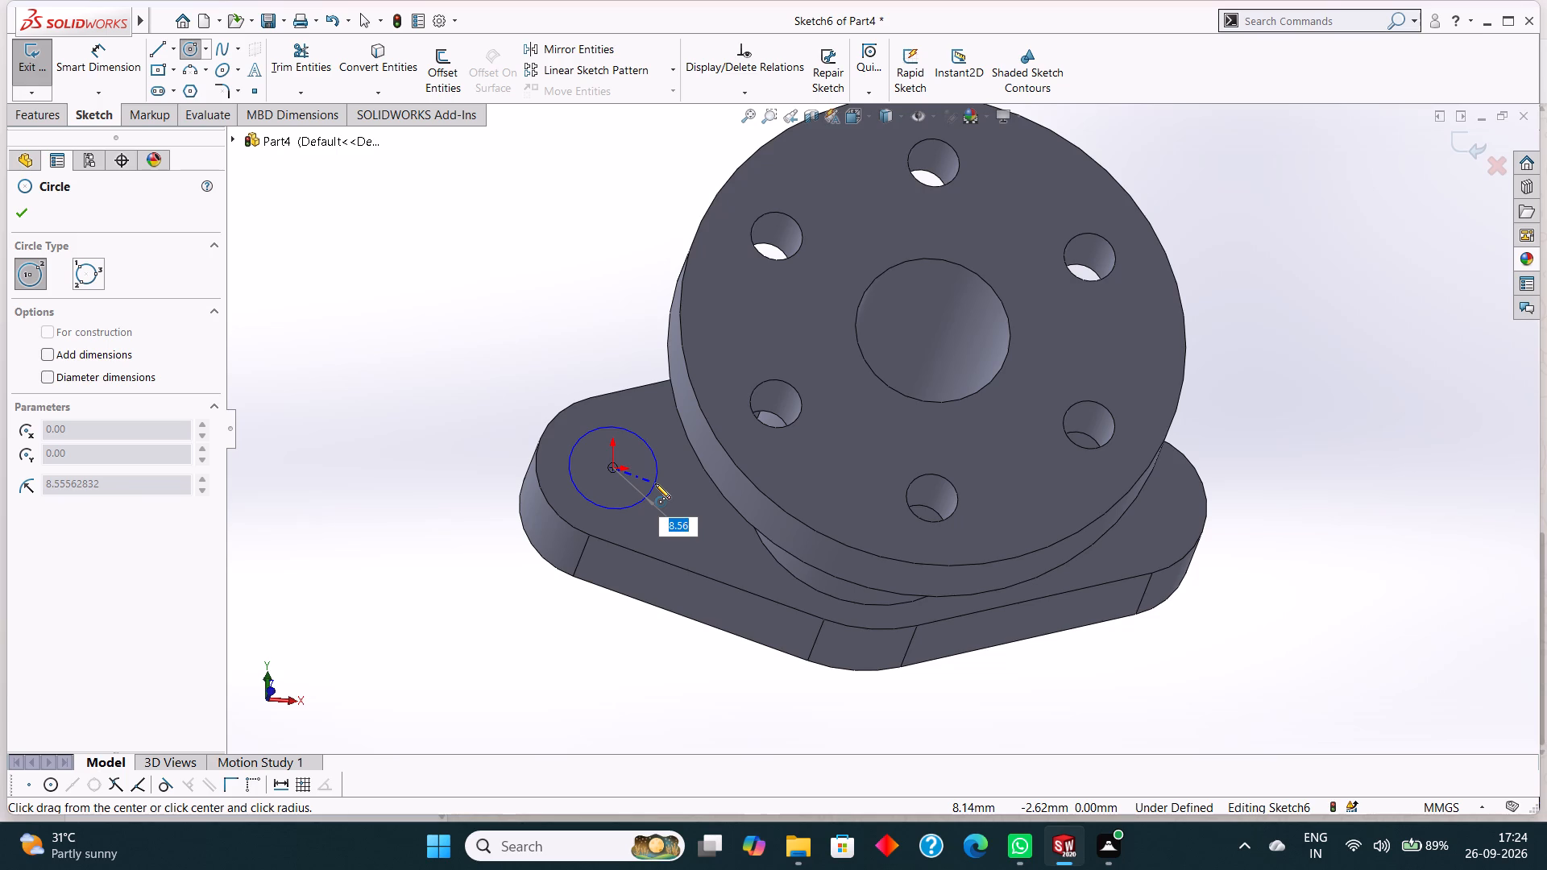
pyautogui.press('6')
pyautogui.press('Return')
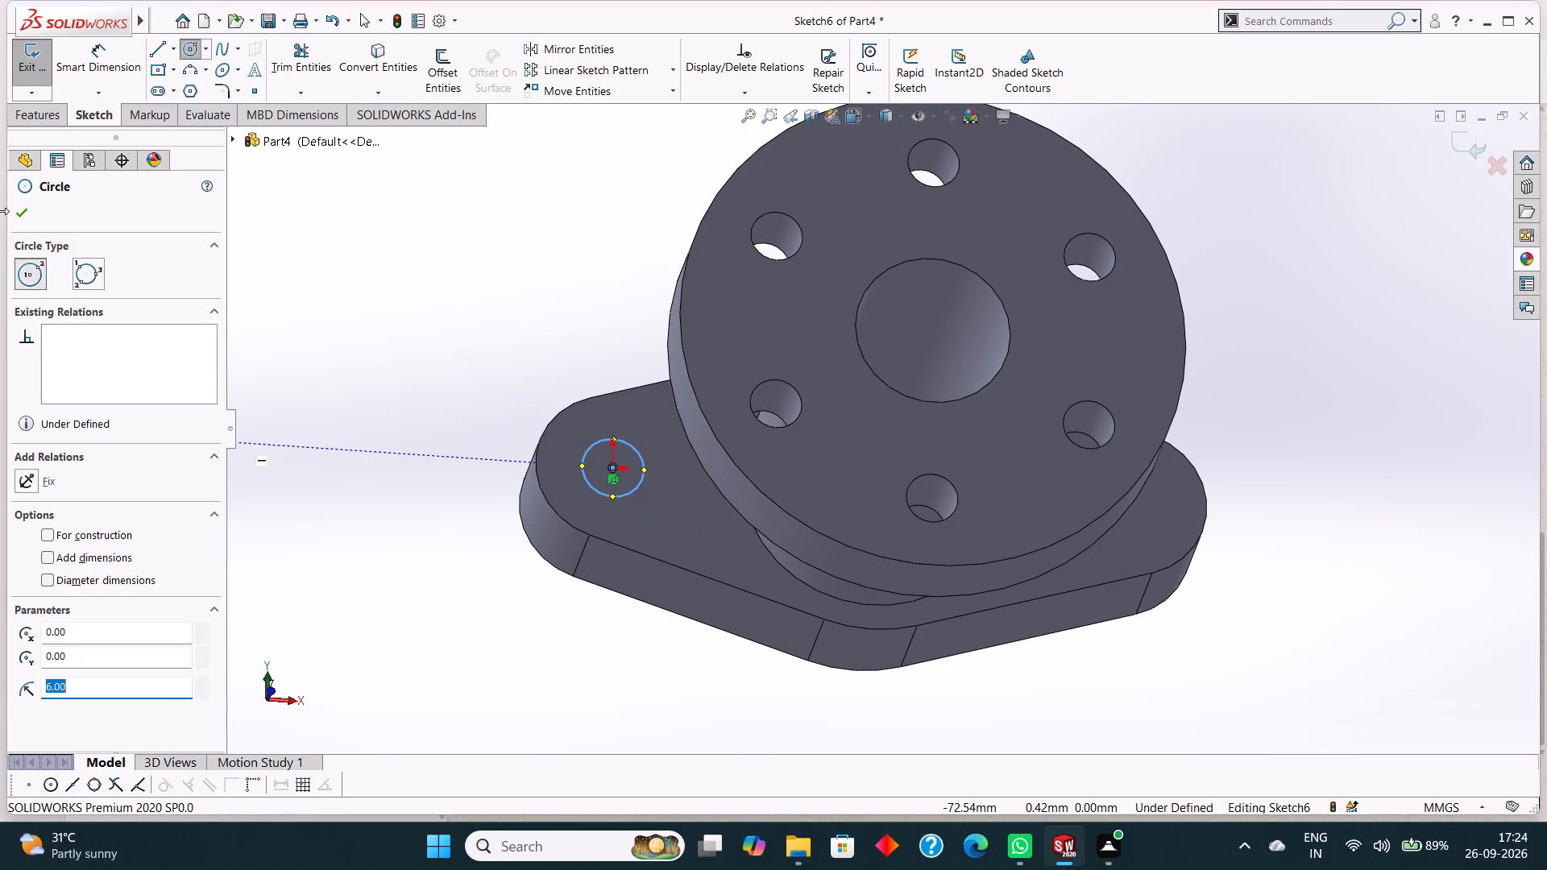
pyautogui.click(27, 205)
# Dimension the new circle's diameter at 12 mm.
pyautogui.click(102, 48)
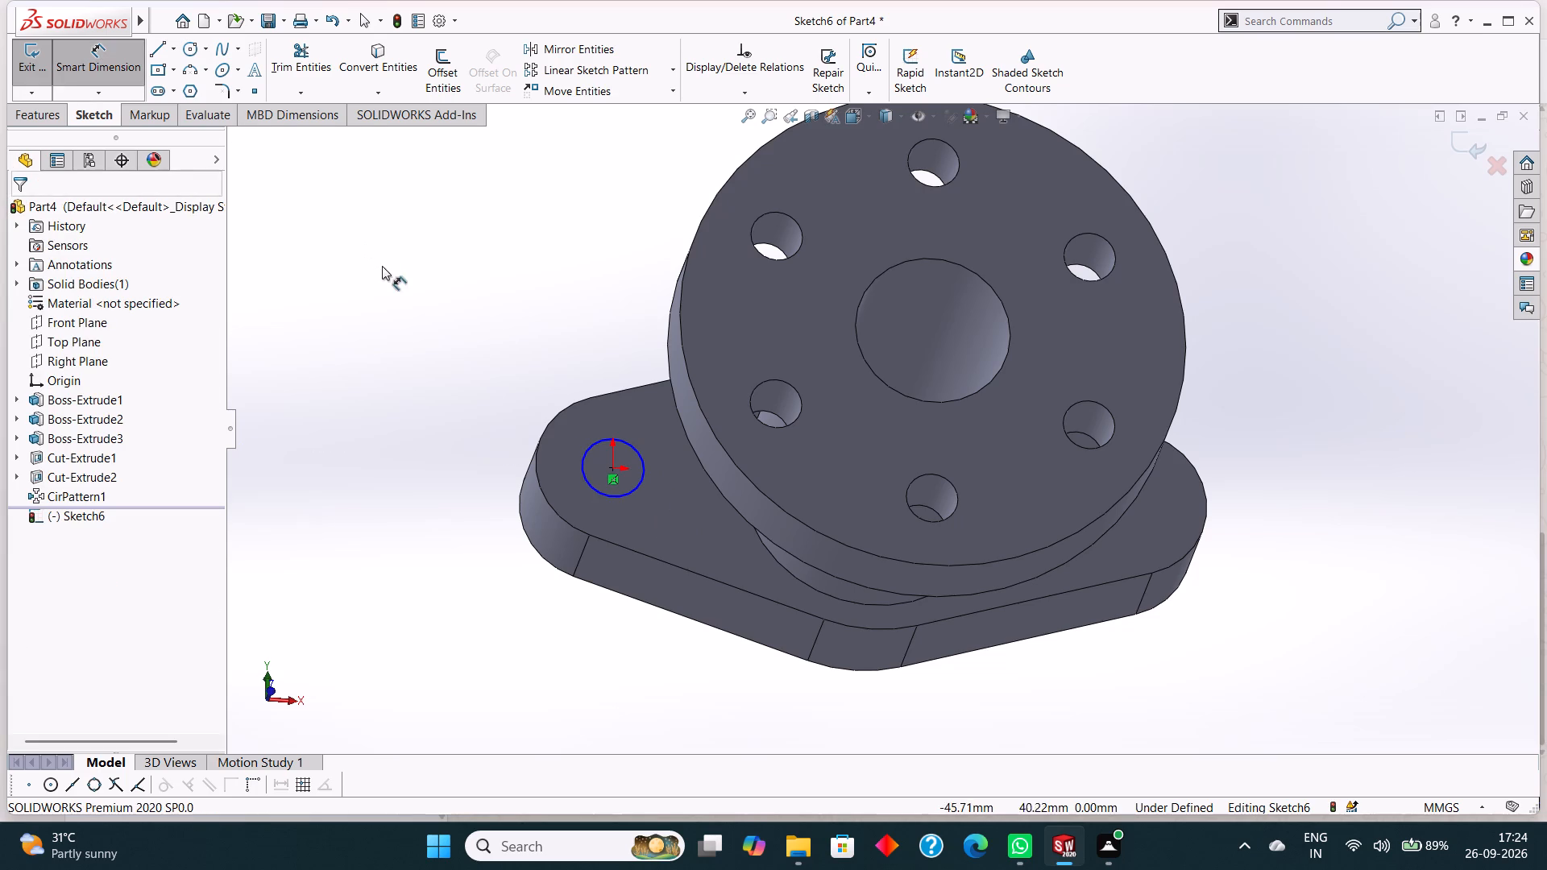
pyautogui.click(596, 442)
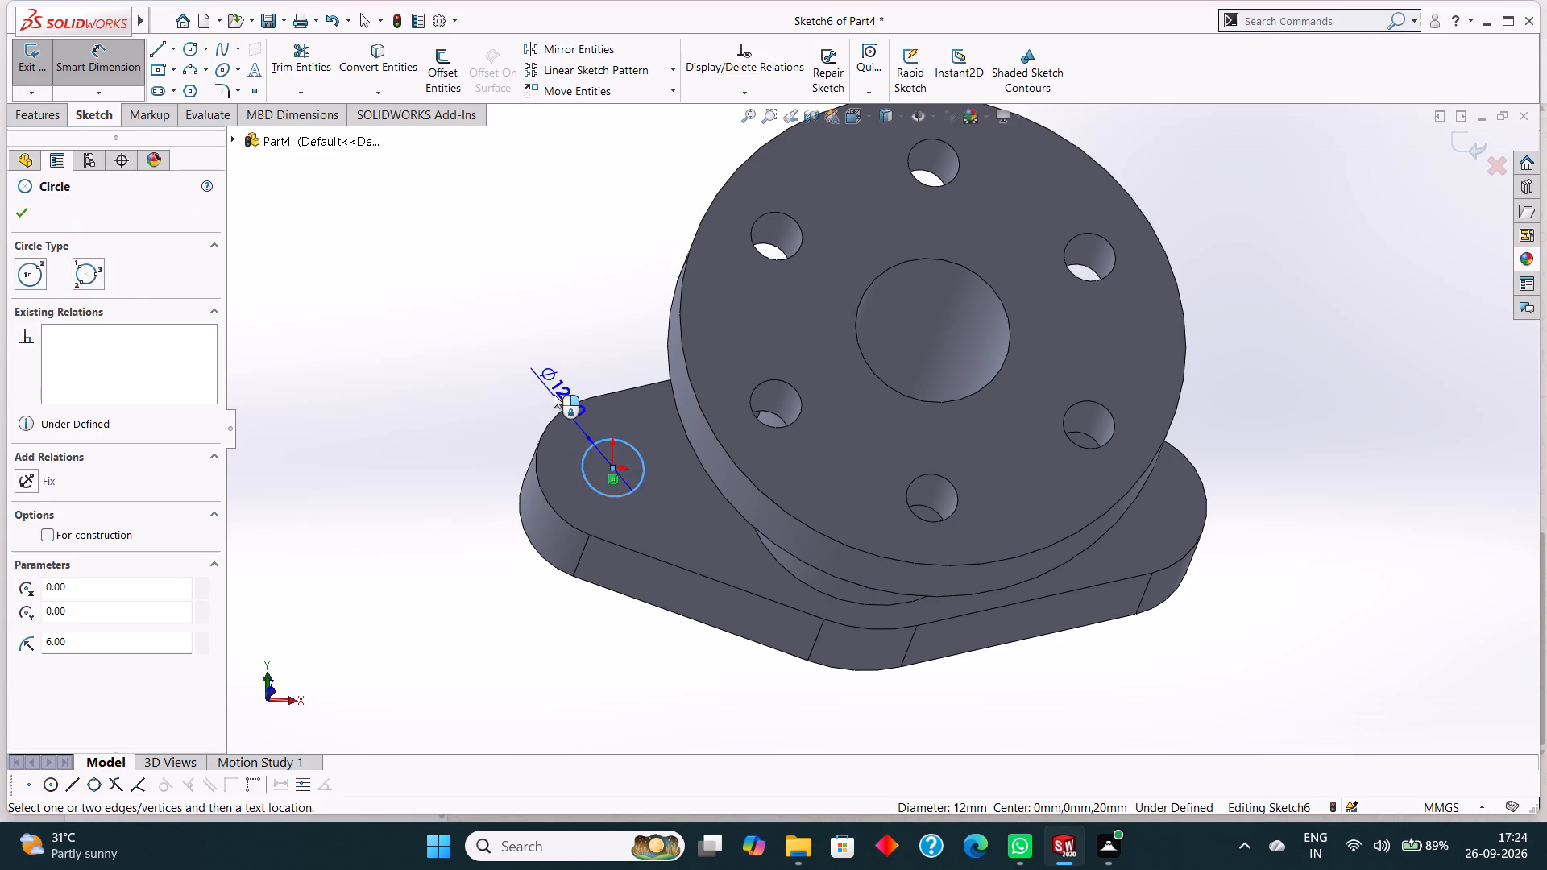
pyautogui.click(546, 378)
pyautogui.click(479, 347)
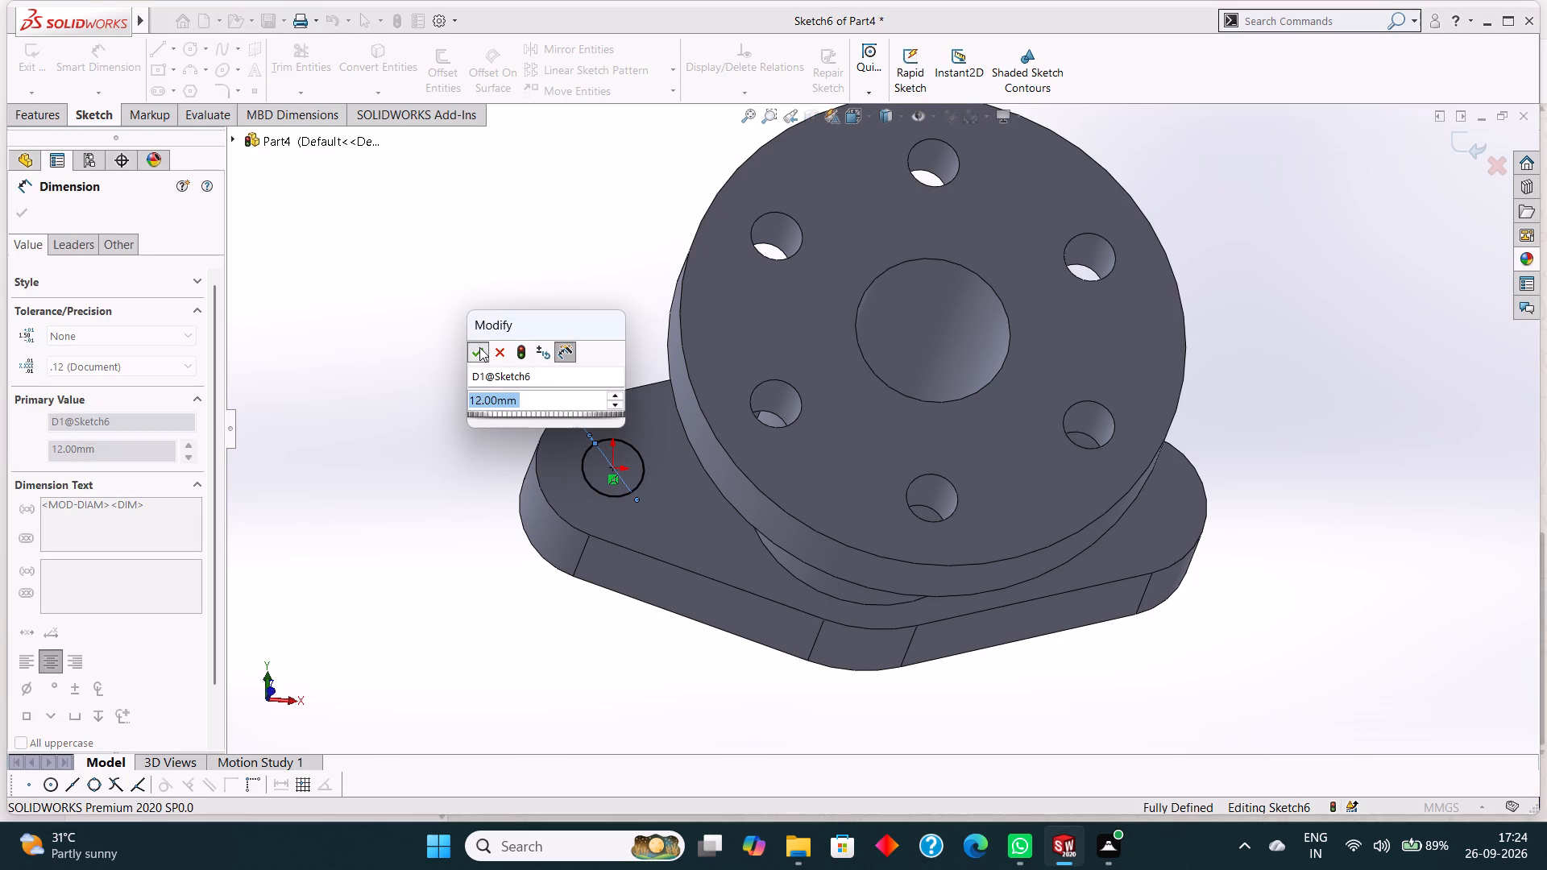
pyautogui.click(26, 209)
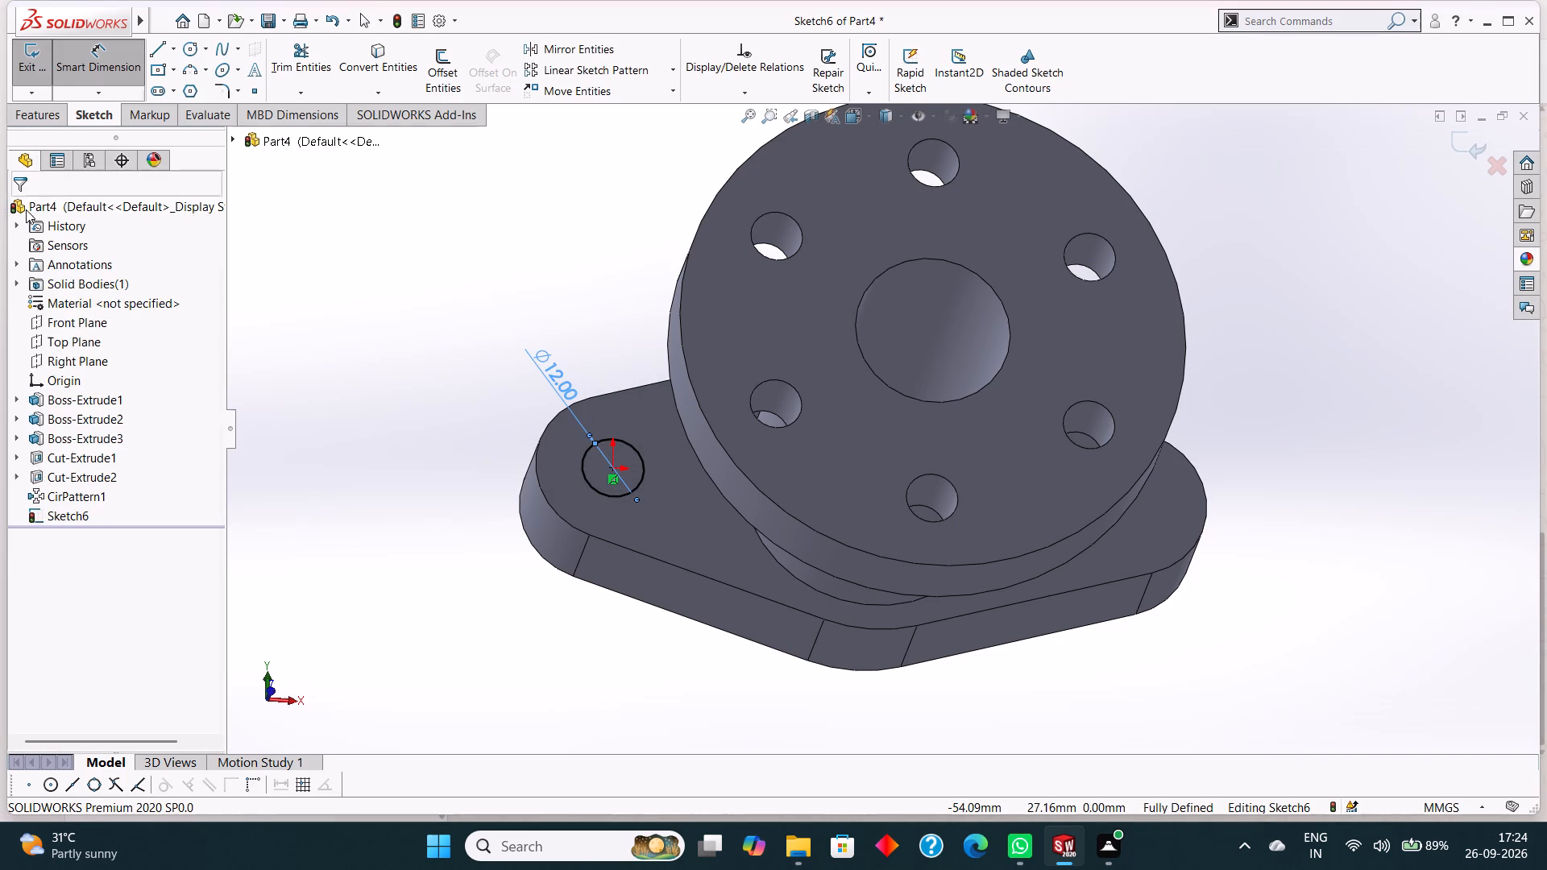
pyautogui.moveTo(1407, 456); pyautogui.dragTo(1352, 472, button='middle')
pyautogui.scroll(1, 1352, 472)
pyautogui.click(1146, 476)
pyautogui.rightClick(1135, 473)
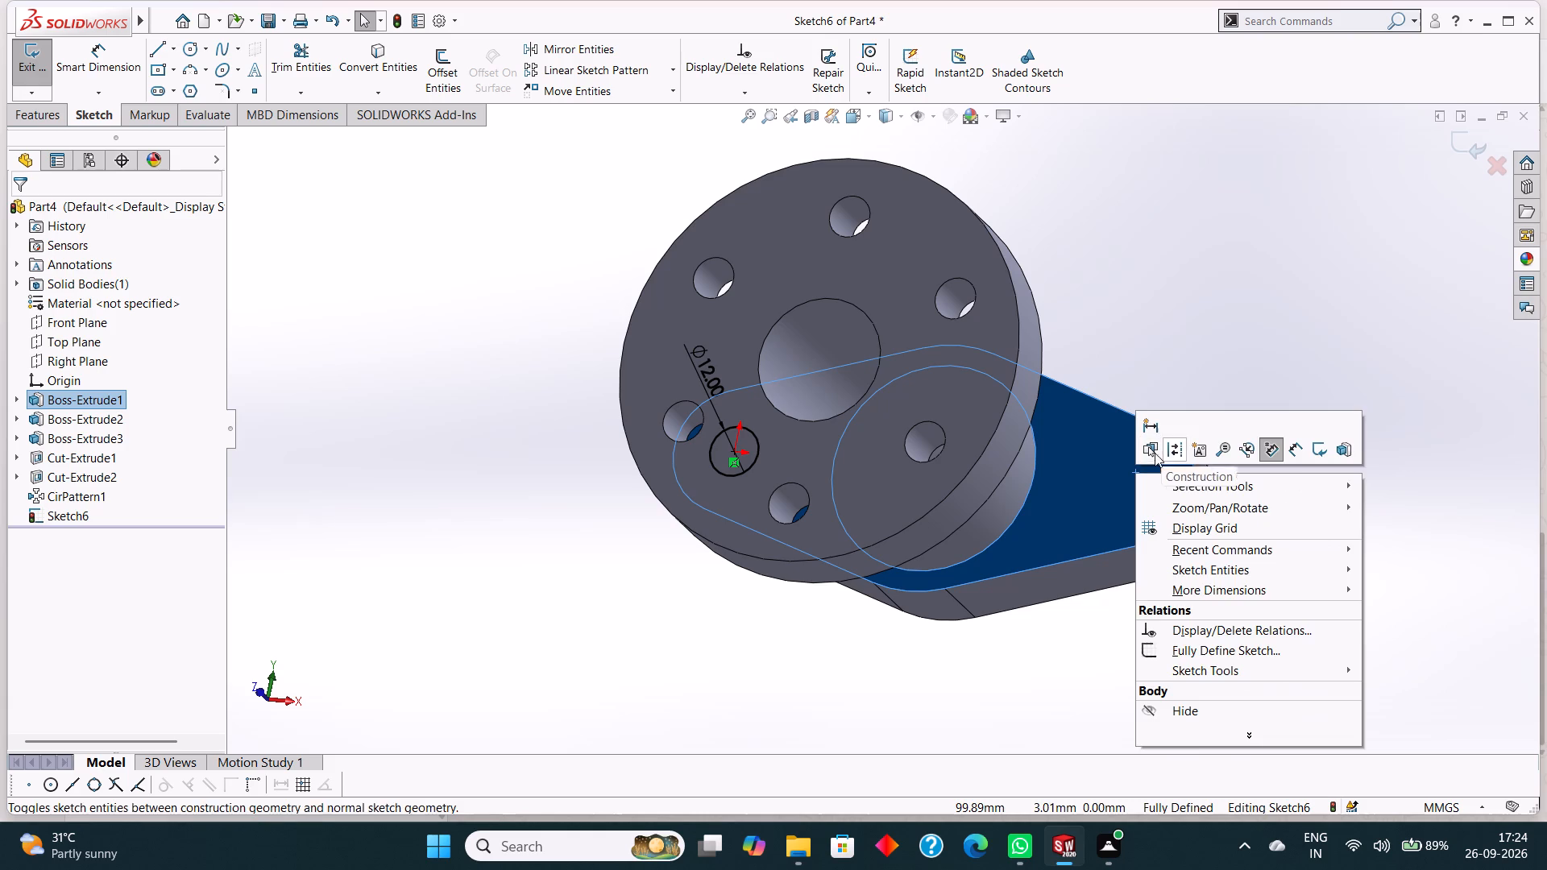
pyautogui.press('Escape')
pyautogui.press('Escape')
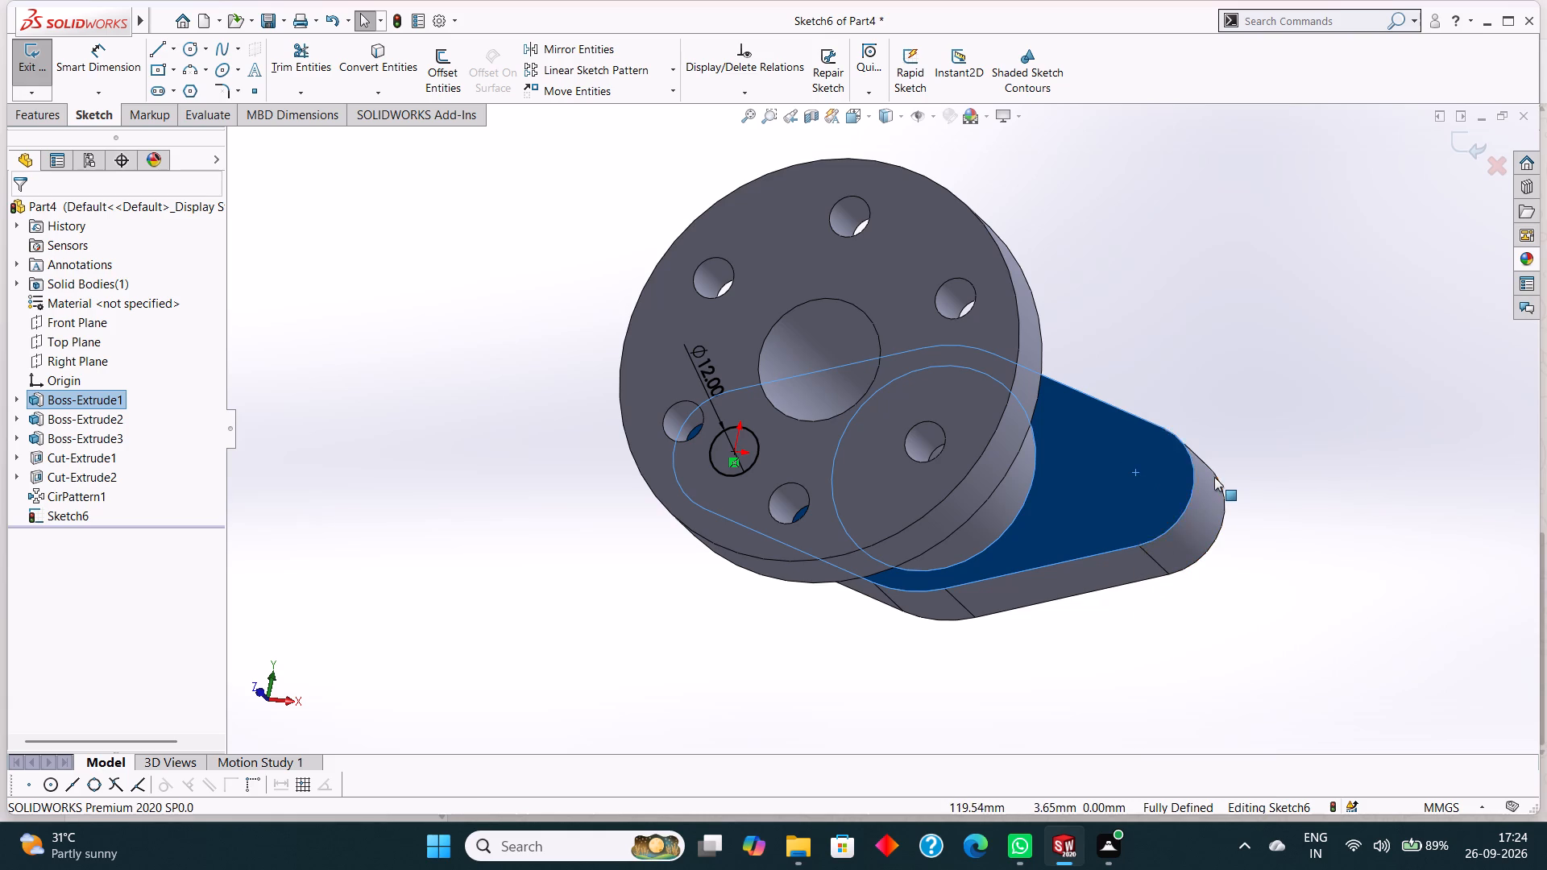
# In the same sketch, draw a circle of about 10.7 mm radius centred on the base plate's opposite rounded end.
pyautogui.click(198, 52)
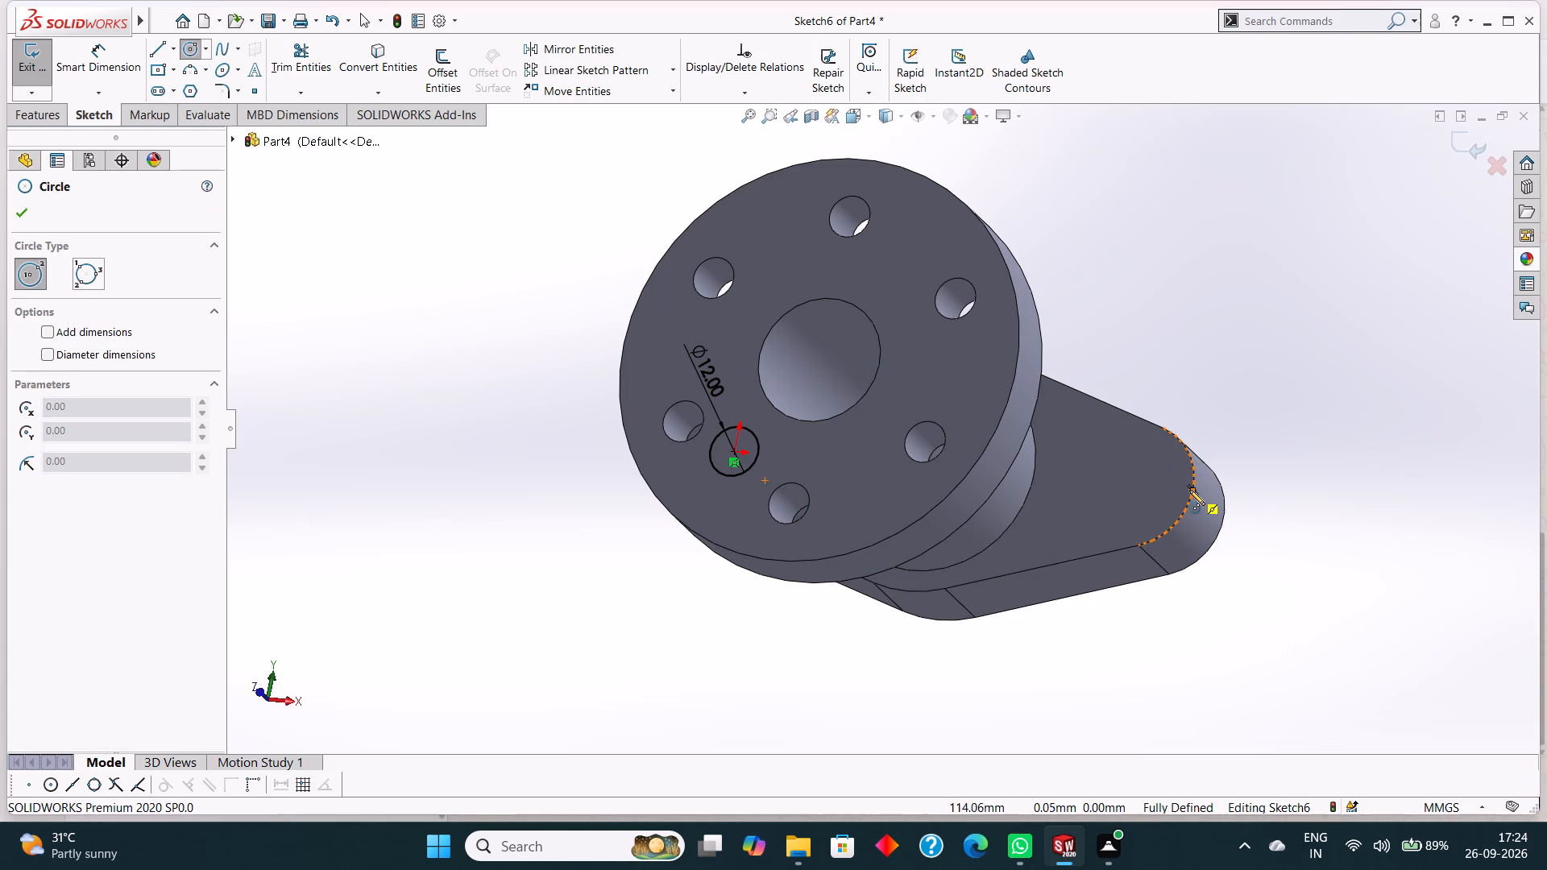
pyautogui.click(1134, 486)
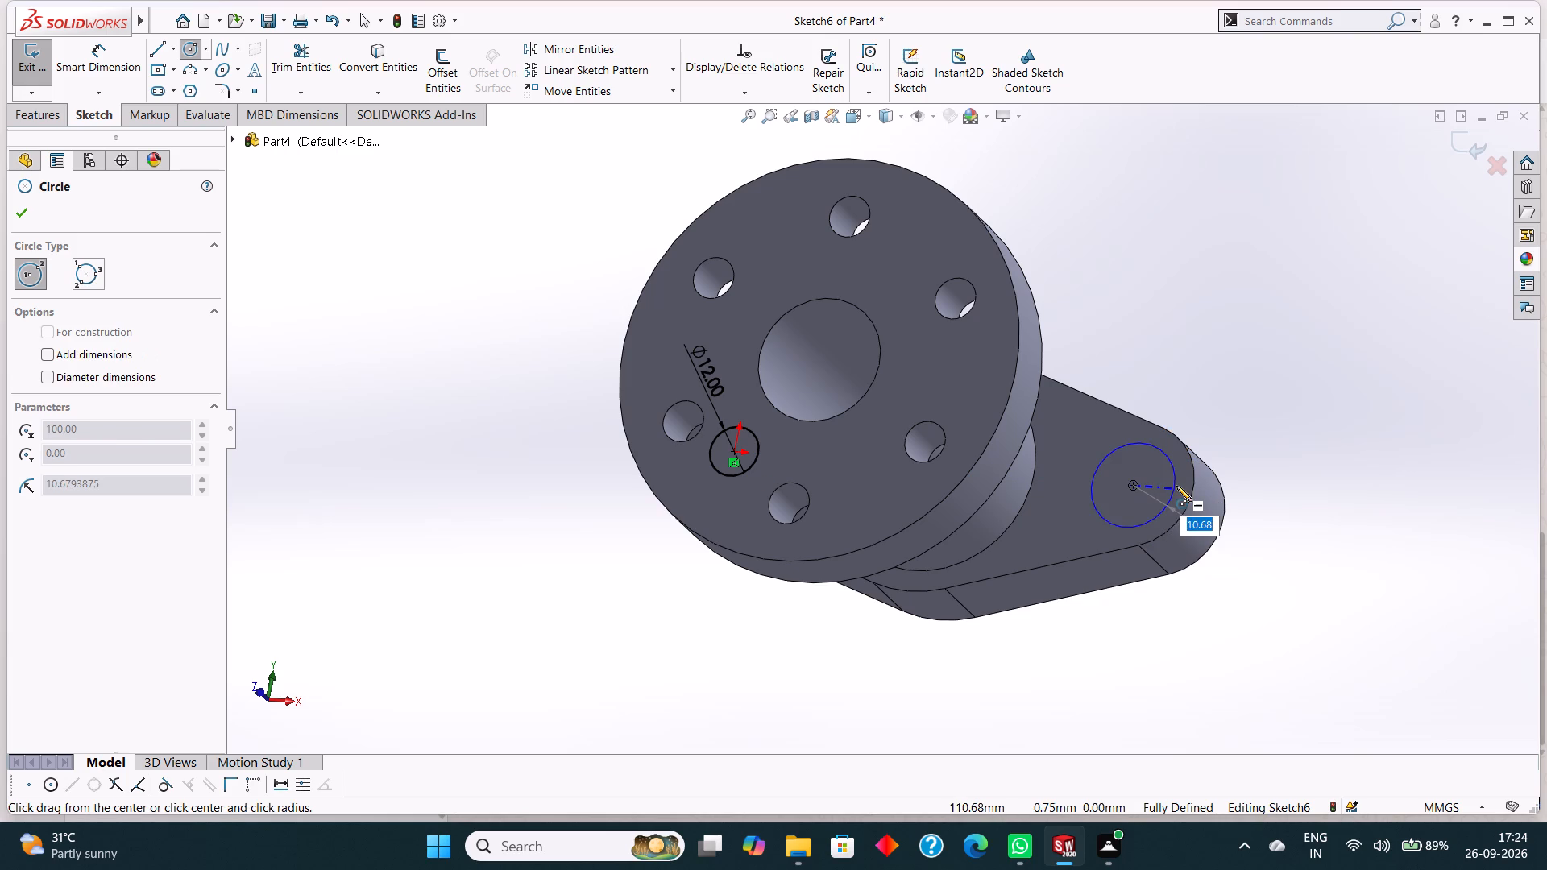
pyautogui.click(1176, 486)
pyautogui.click(15, 212)
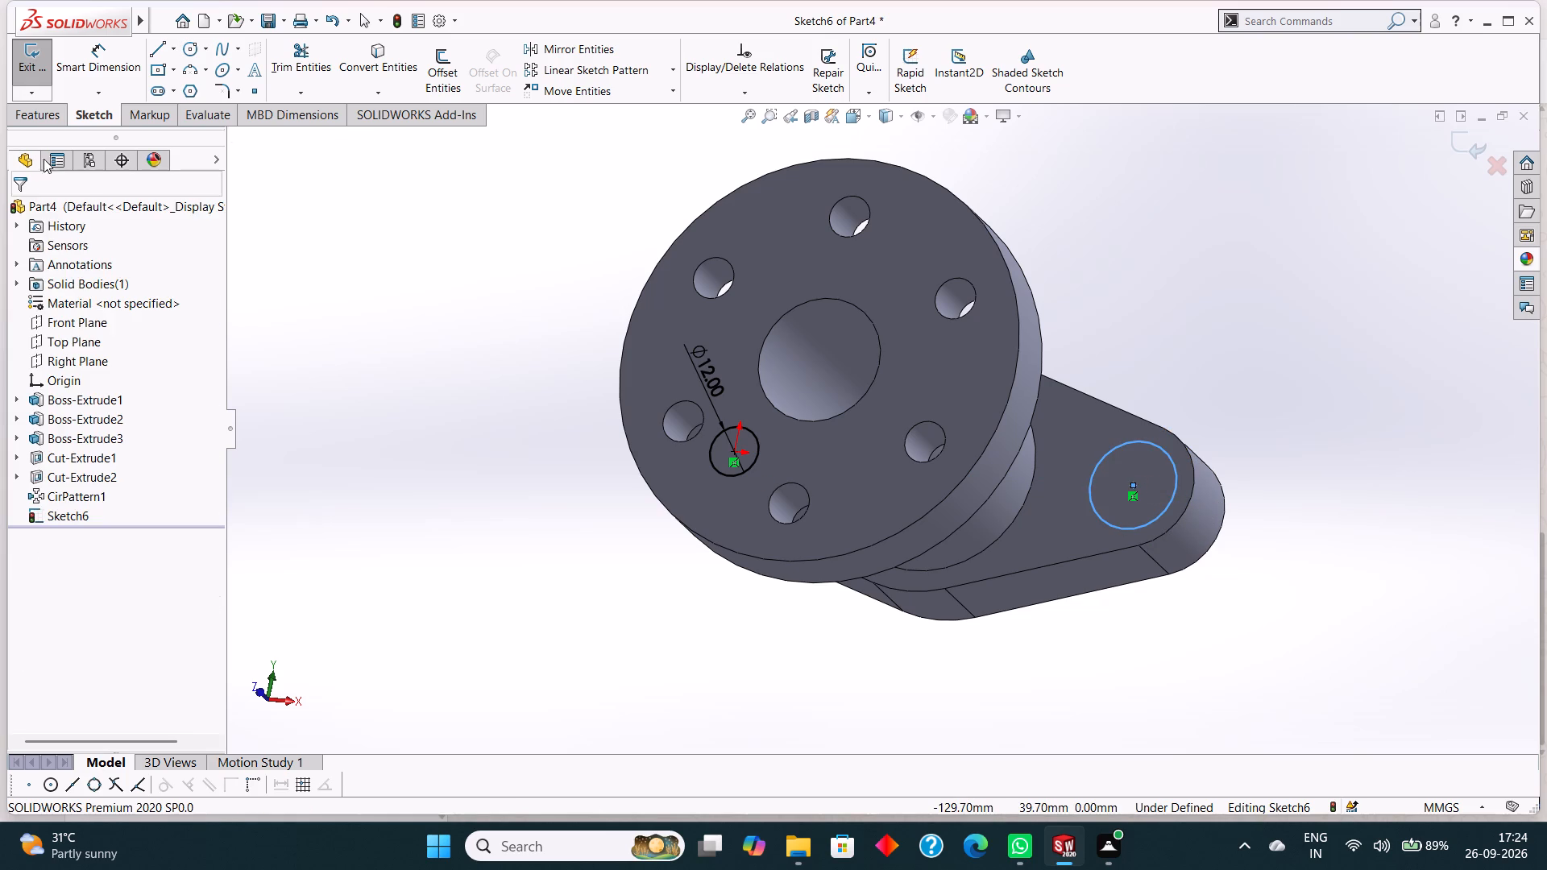
# Dimension the second circle's diameter and set it to 12 mm.
pyautogui.moveTo(80, 60); pyautogui.dragTo(89, 60)
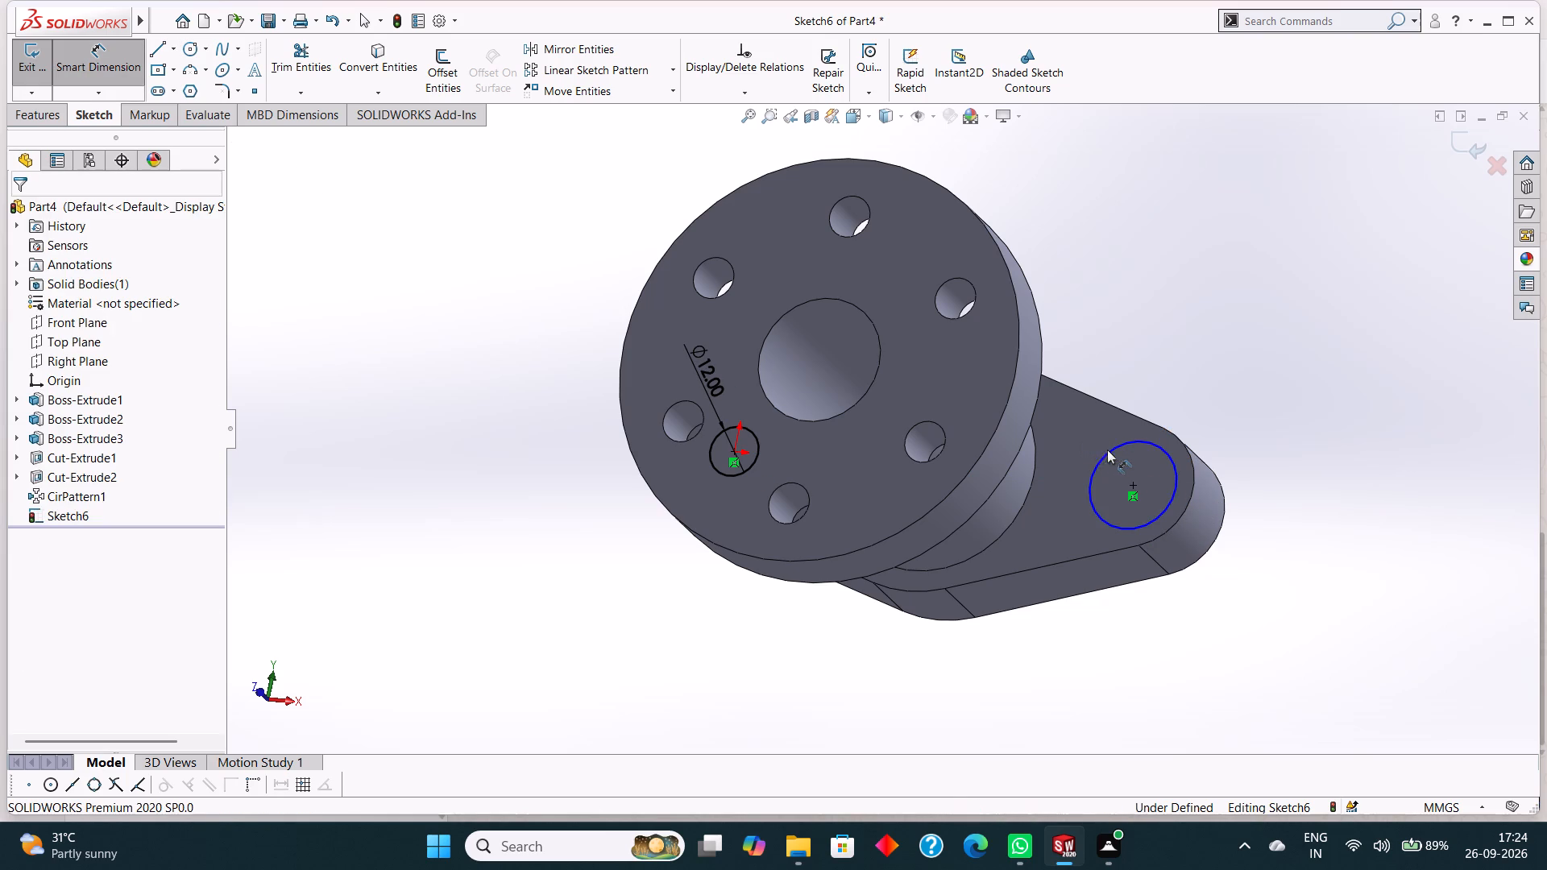
pyautogui.click(1109, 450)
pyautogui.click(1184, 363)
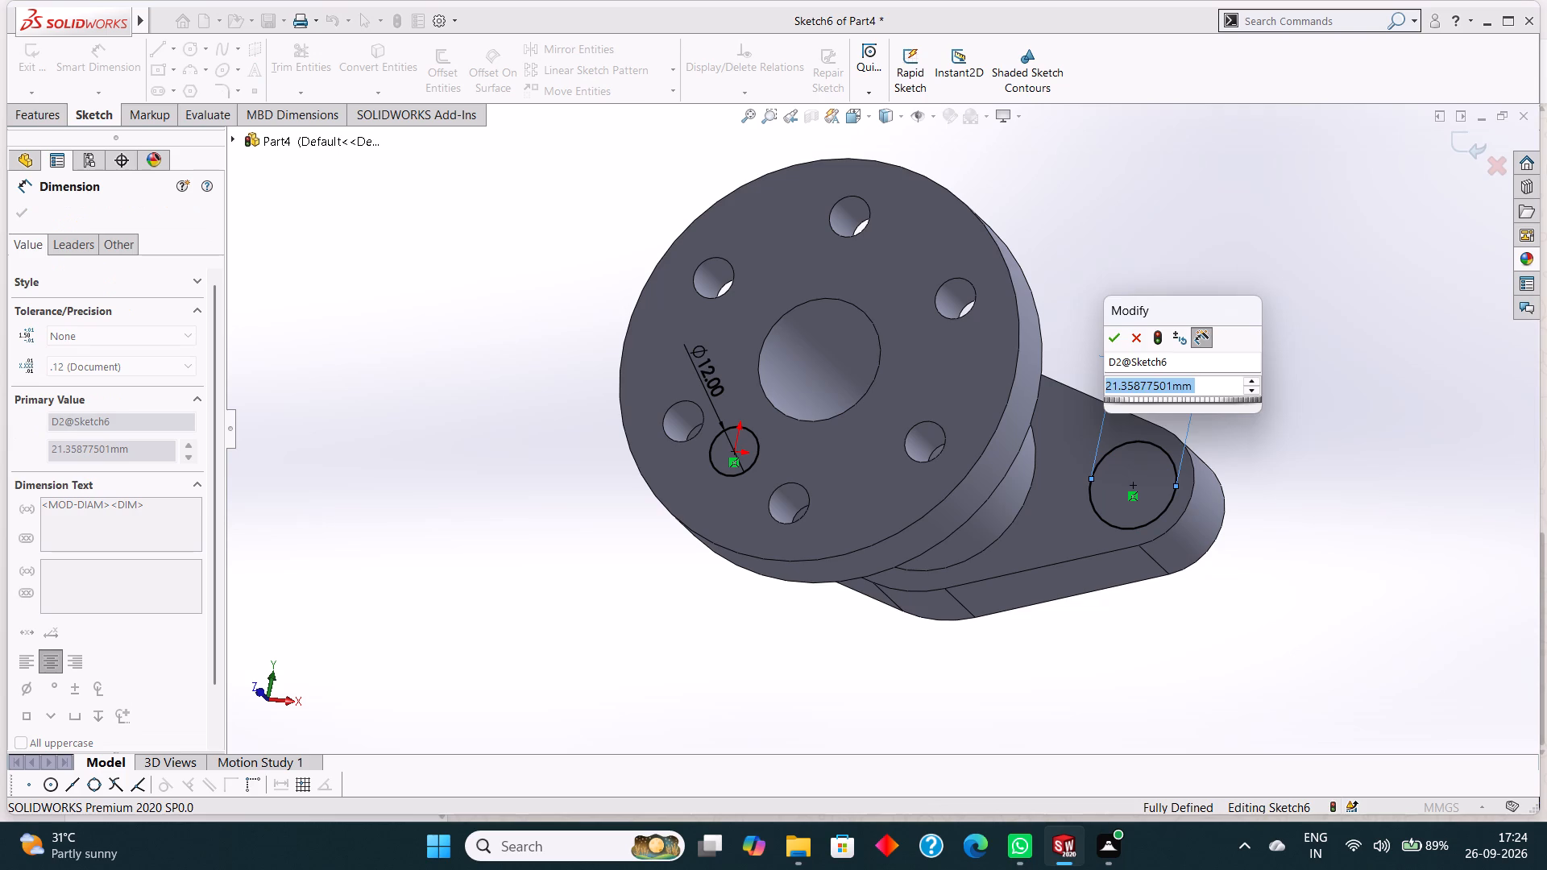
pyautogui.write('12')
pyautogui.press('Return')
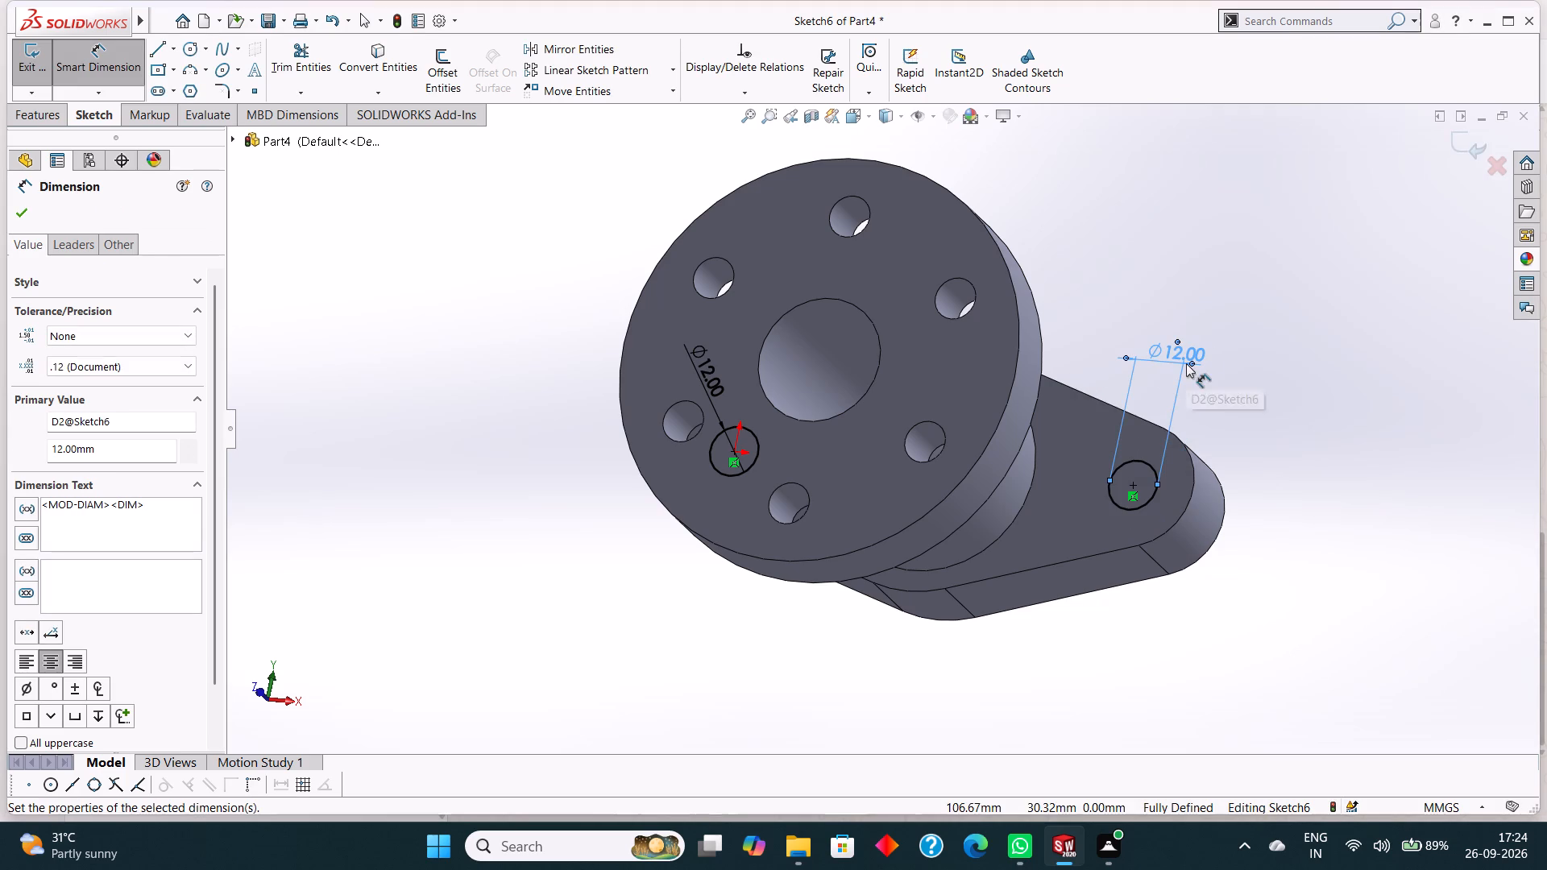
pyautogui.click(22, 213)
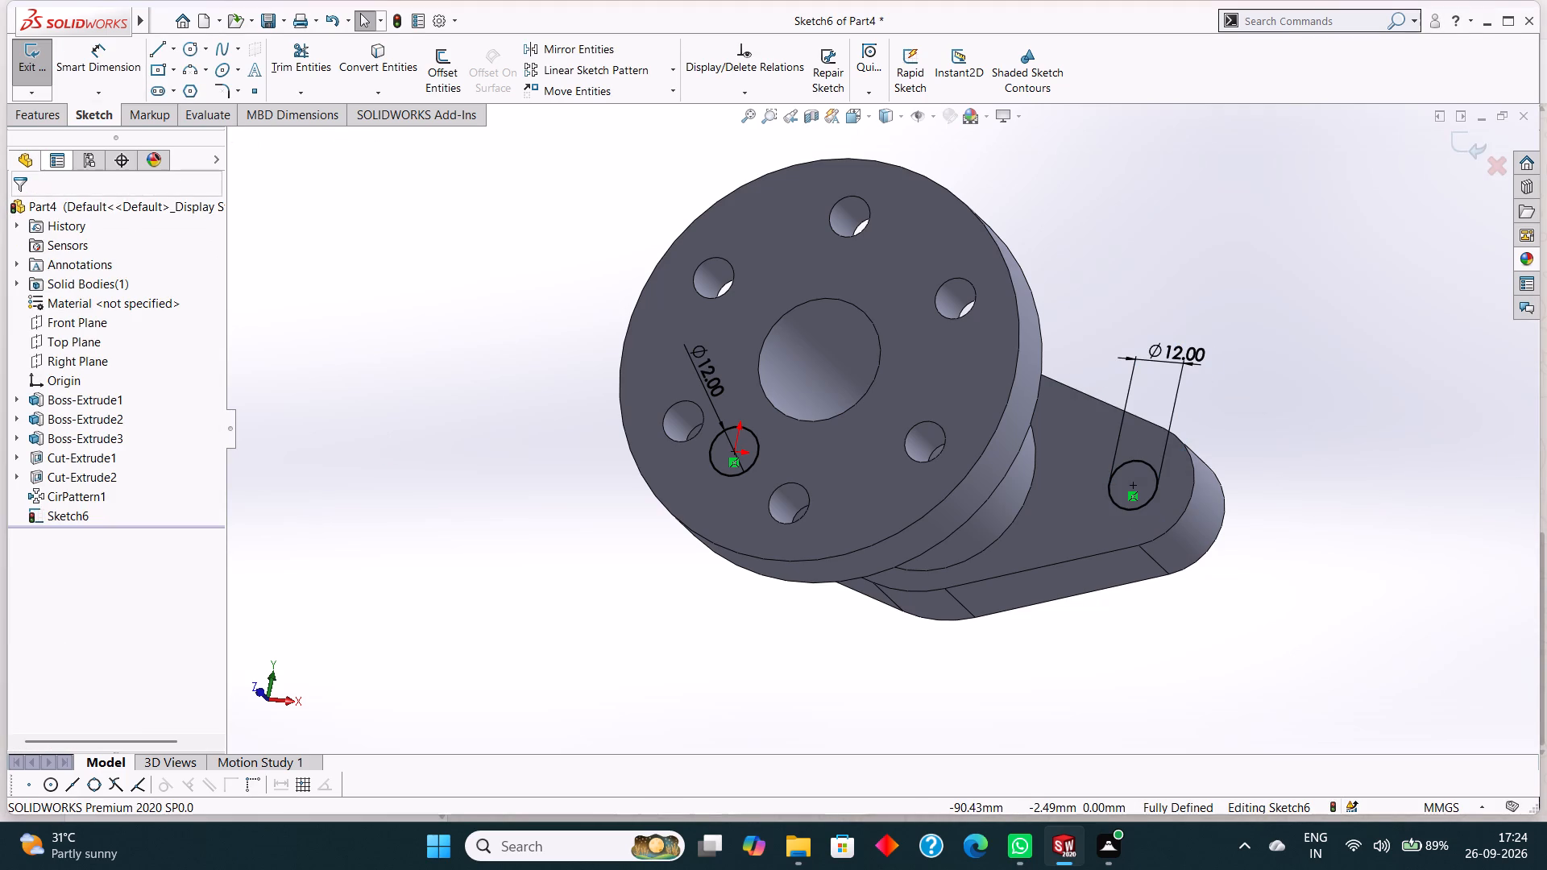
# Cut-extrude both 12 mm circles into the base plate with a Blind depth of 15 mm.
pyautogui.click(46, 118)
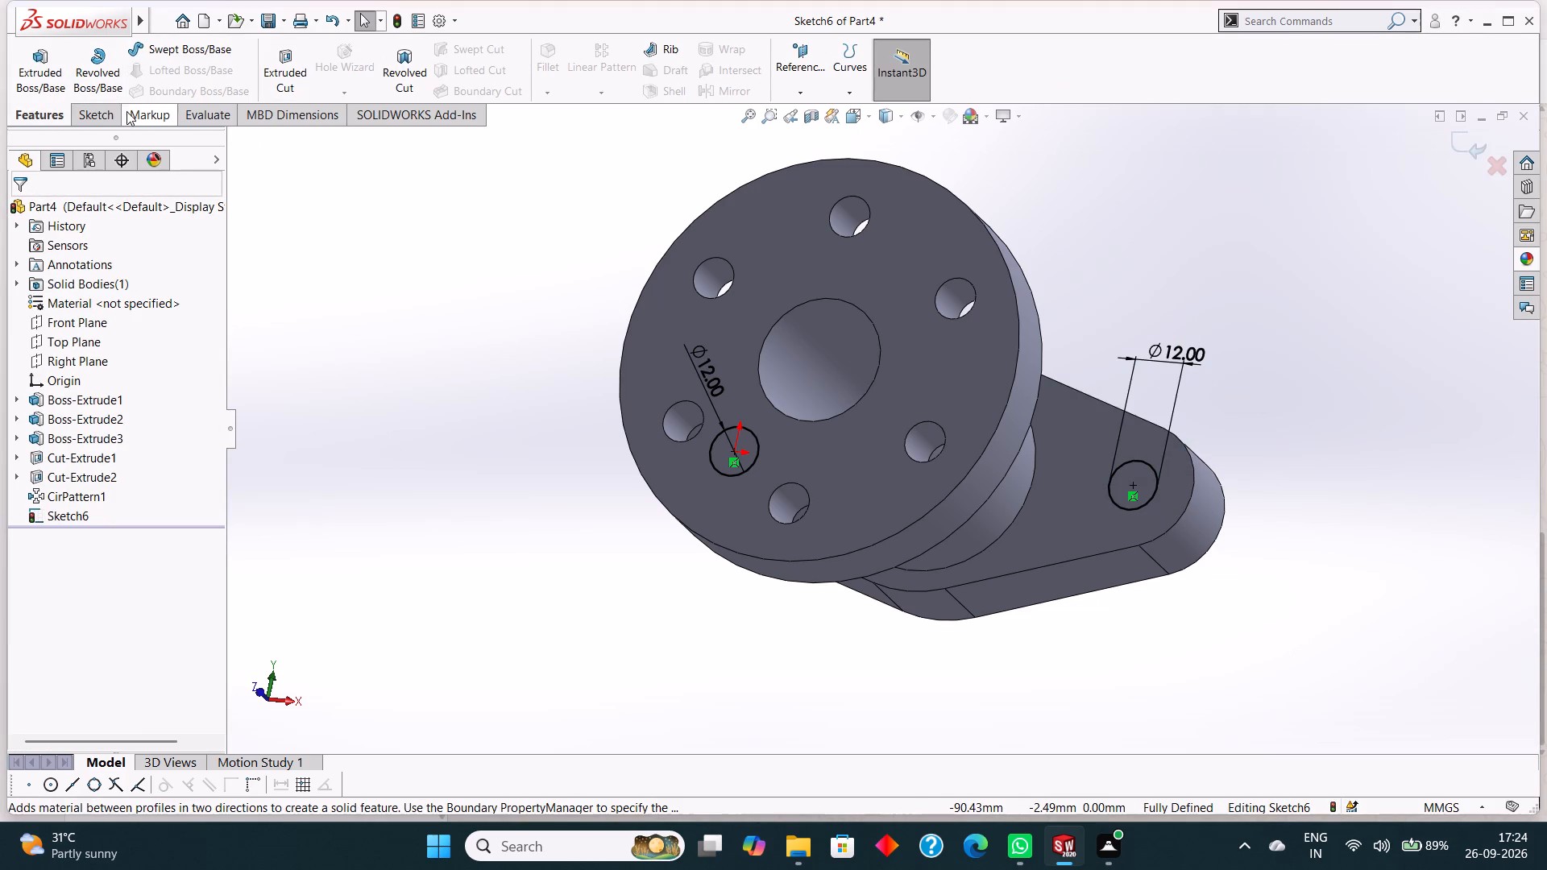
pyautogui.click(93, 116)
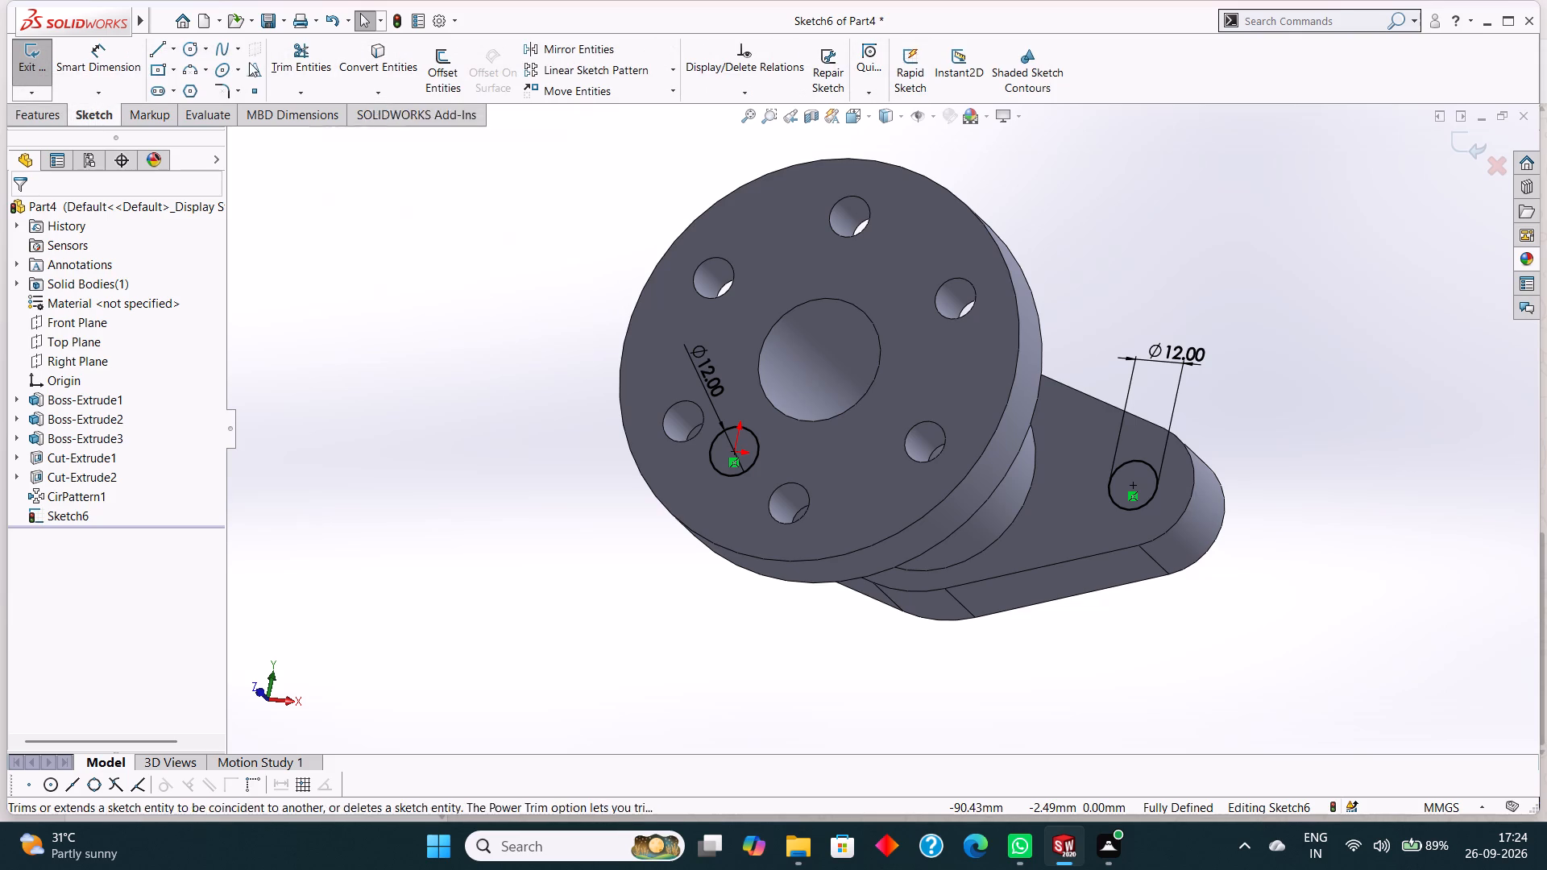
pyautogui.click(49, 115)
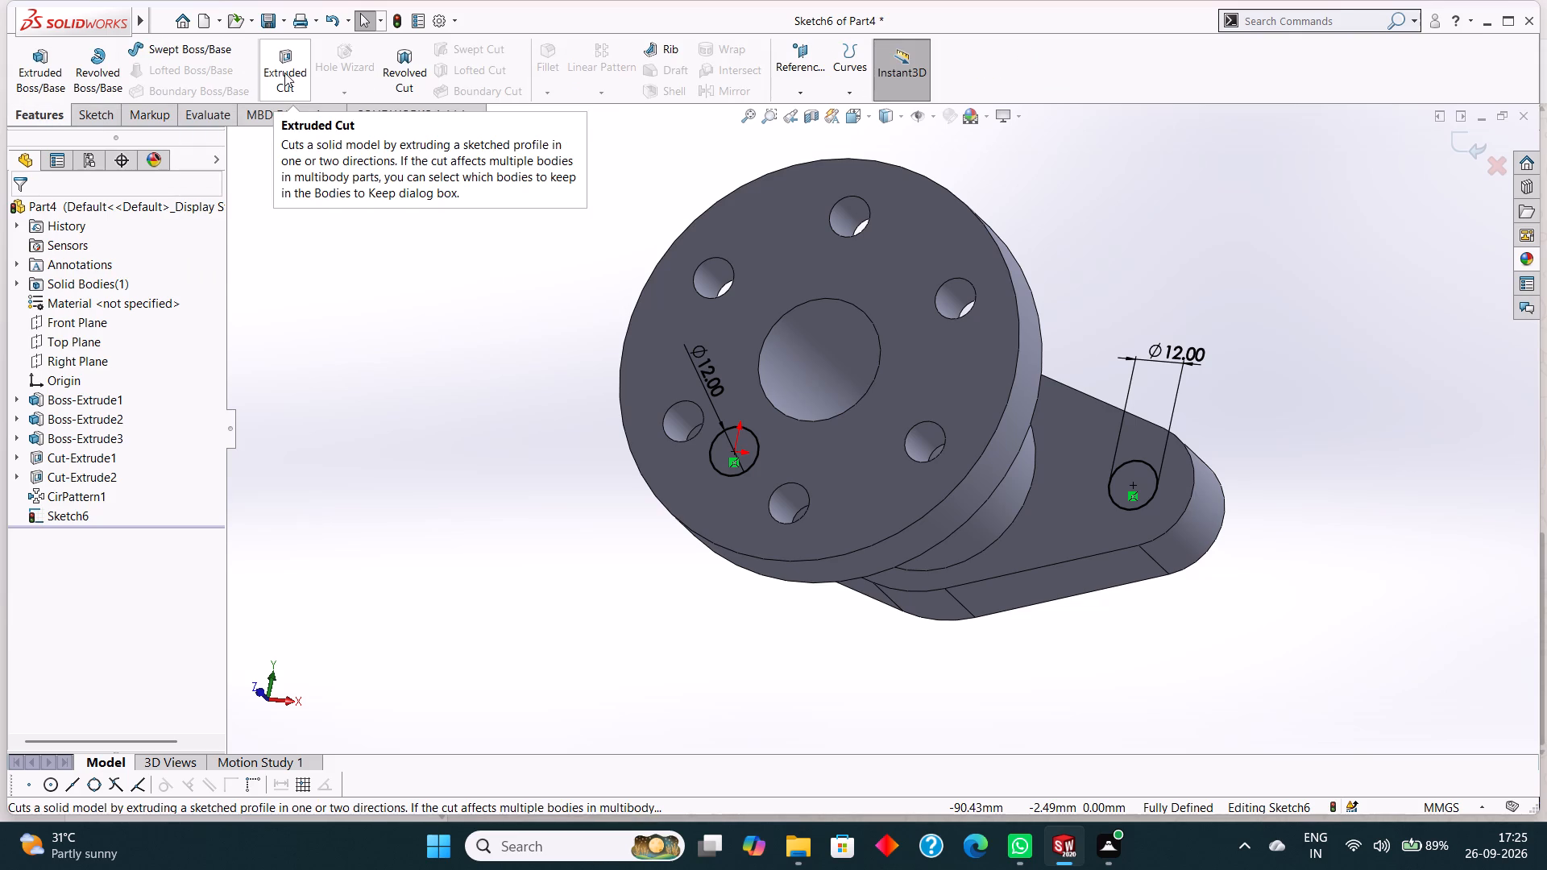
pyautogui.click(284, 72)
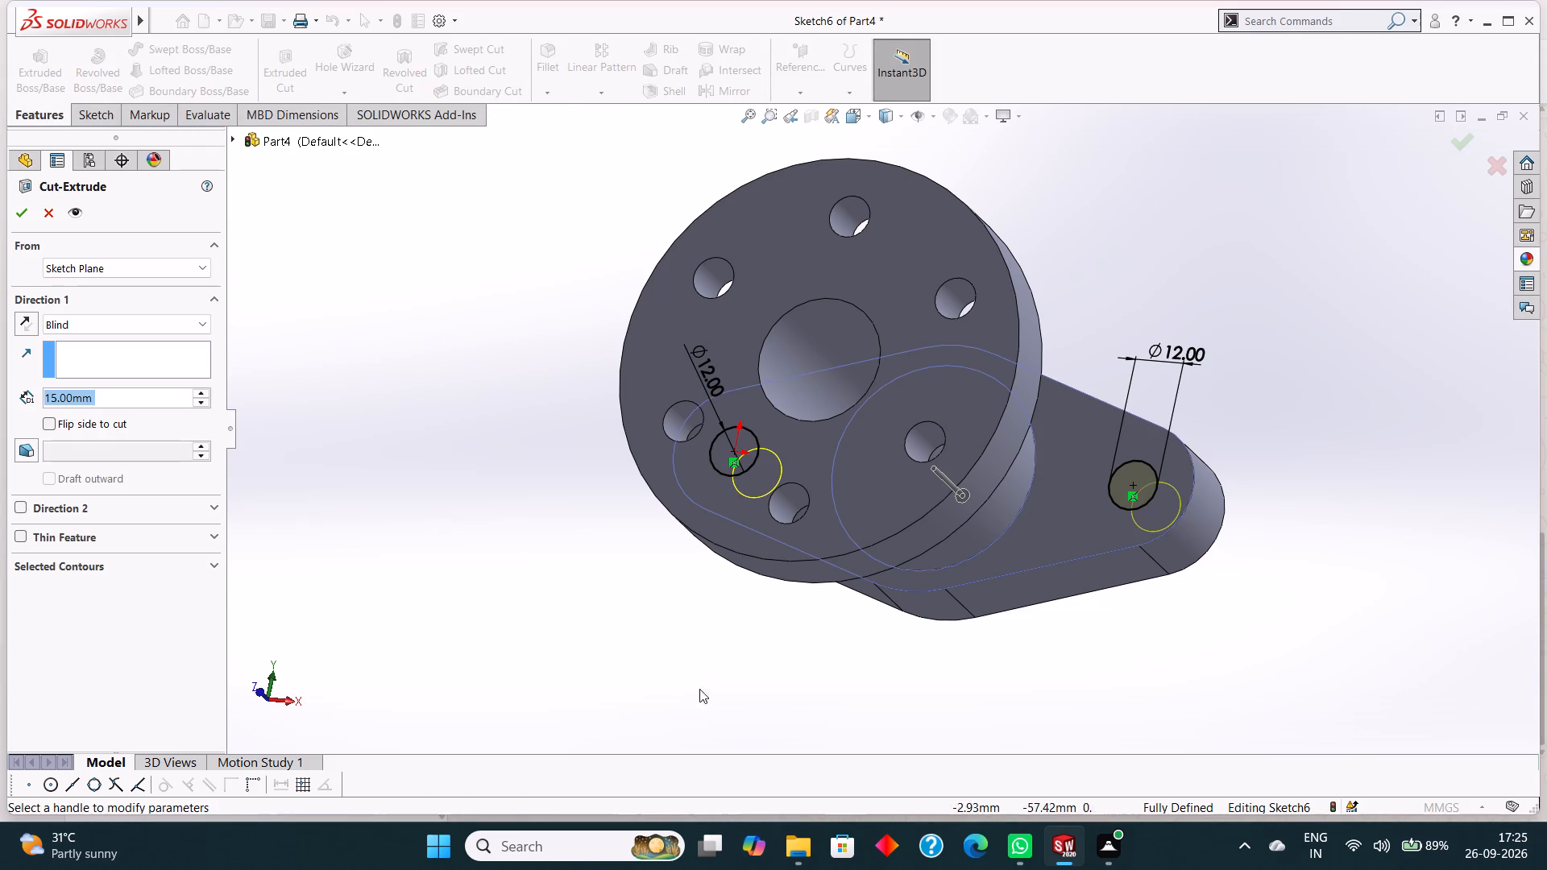
pyautogui.moveTo(890, 706); pyautogui.dragTo(880, 547, button='middle')
pyautogui.scroll(-1, 890, 706)
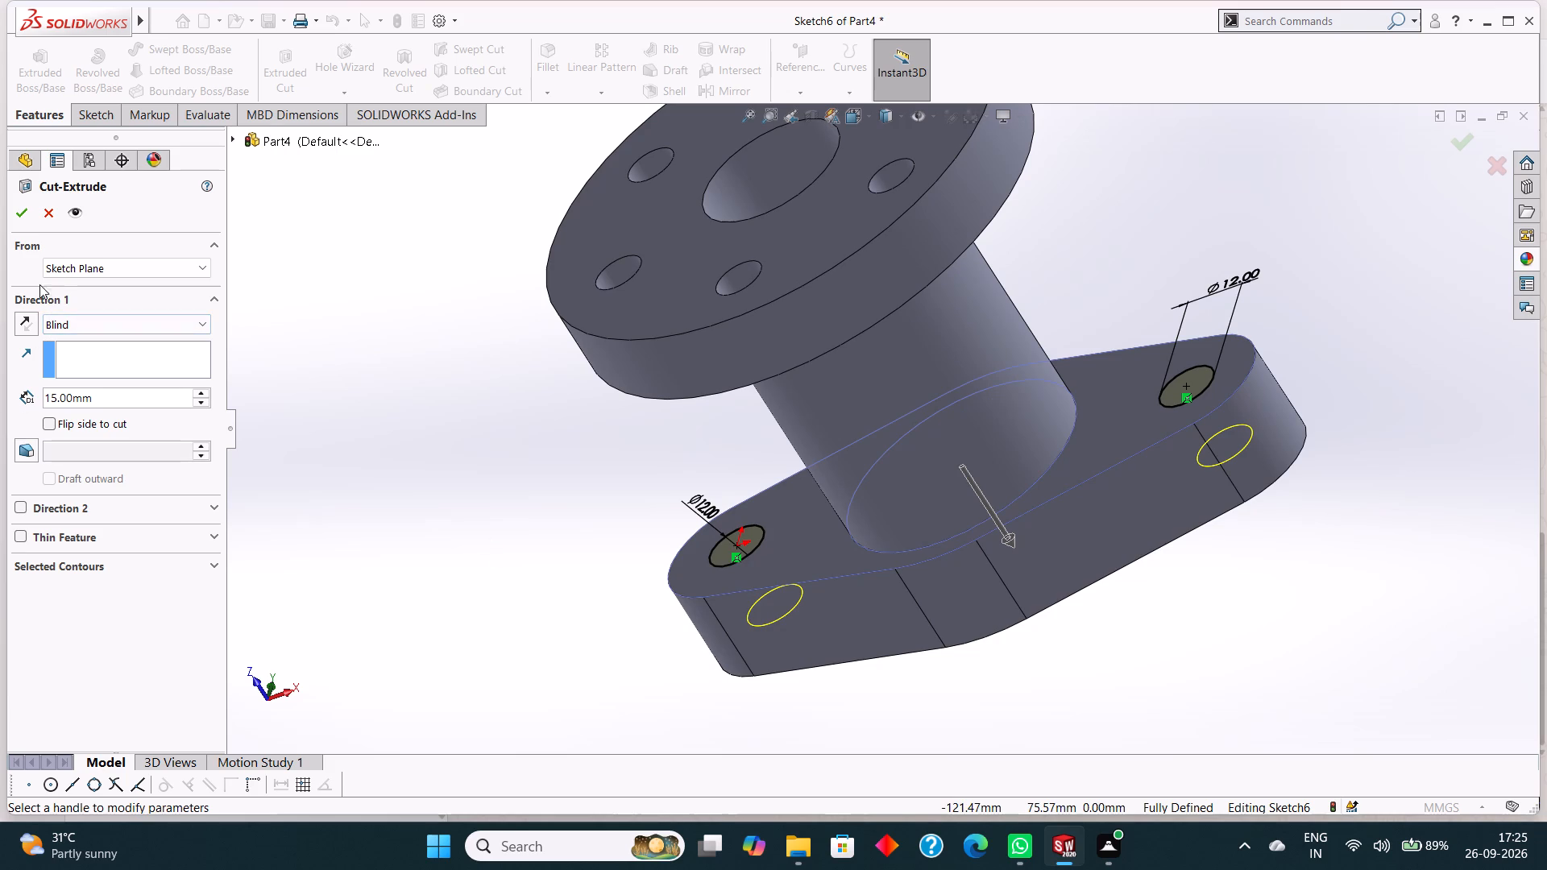
pyautogui.click(24, 215)
pyautogui.click(430, 350)
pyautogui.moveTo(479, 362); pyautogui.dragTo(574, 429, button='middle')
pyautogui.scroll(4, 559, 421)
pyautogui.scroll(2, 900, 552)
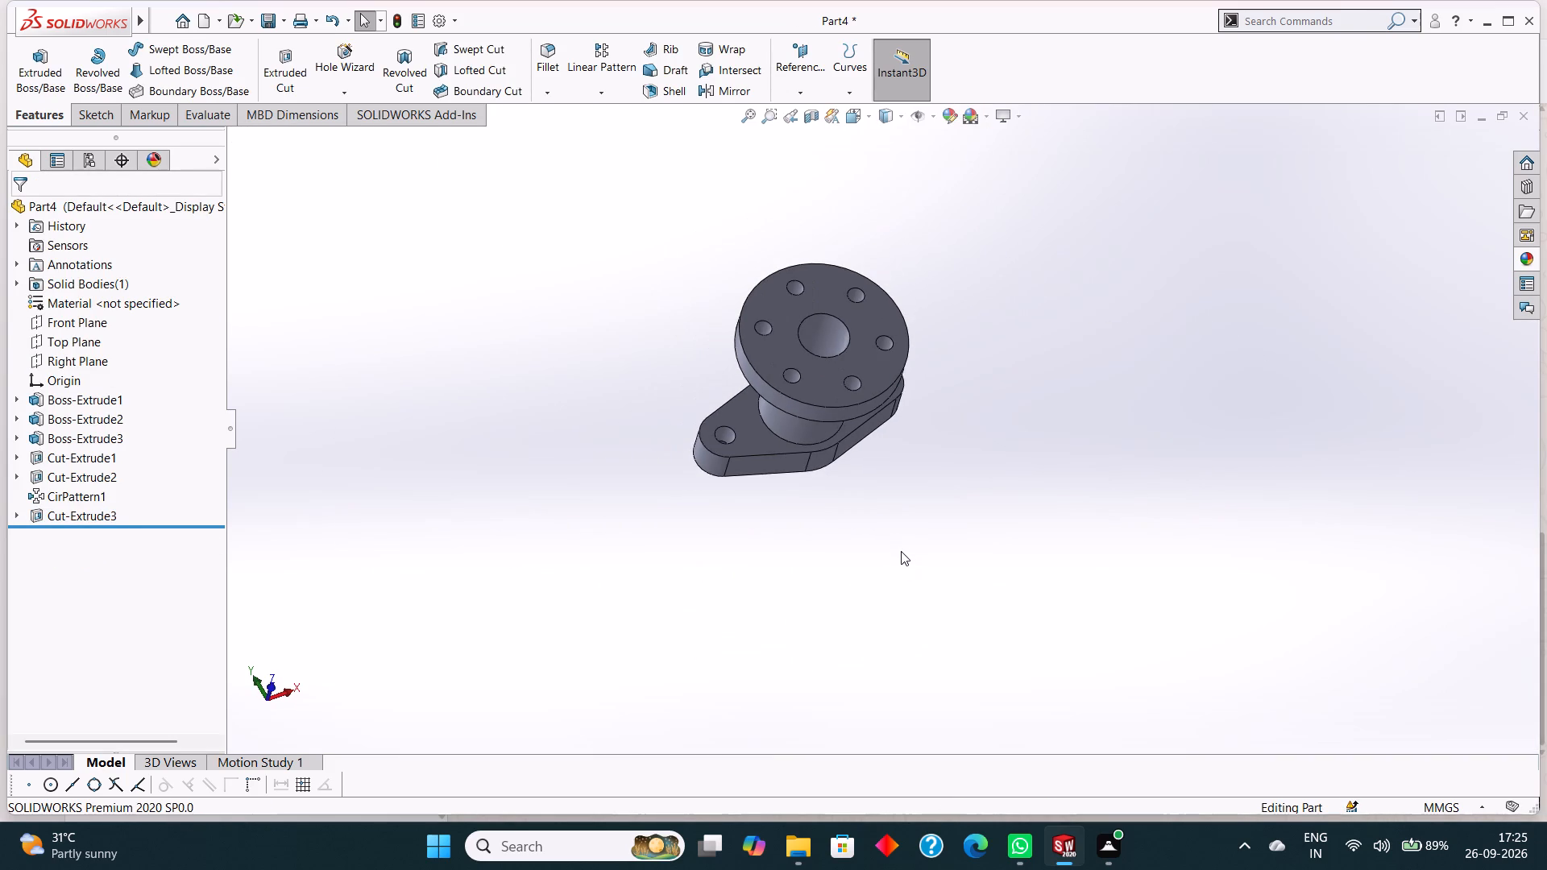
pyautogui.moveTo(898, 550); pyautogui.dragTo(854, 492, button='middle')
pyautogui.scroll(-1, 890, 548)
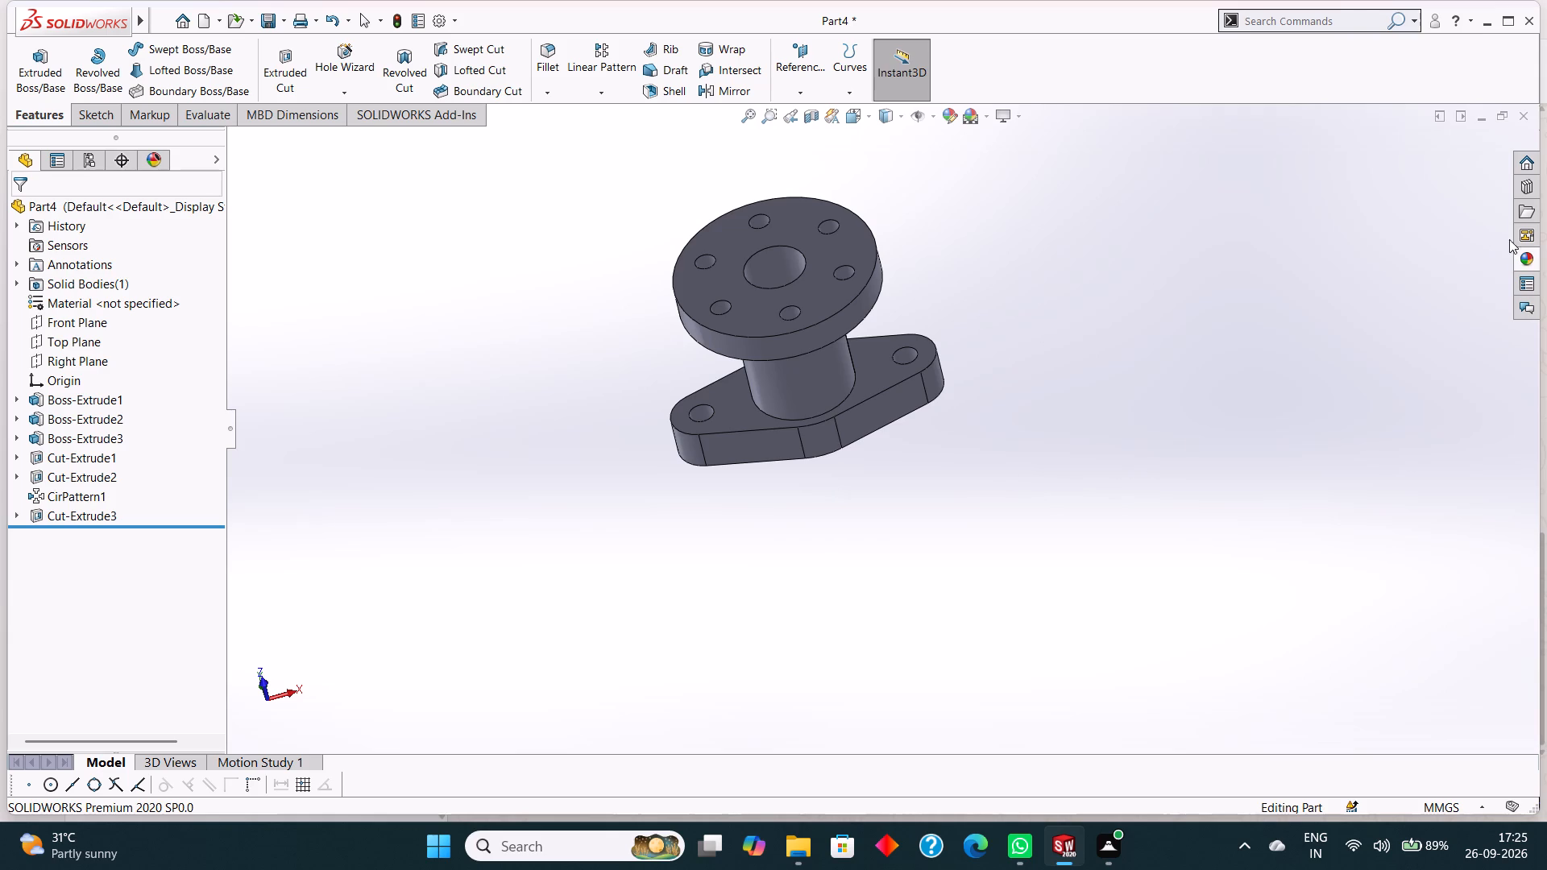
# Apply the cast lead appearance from the Metal appearance library to the whole flanged part.
pyautogui.click(976, 117)
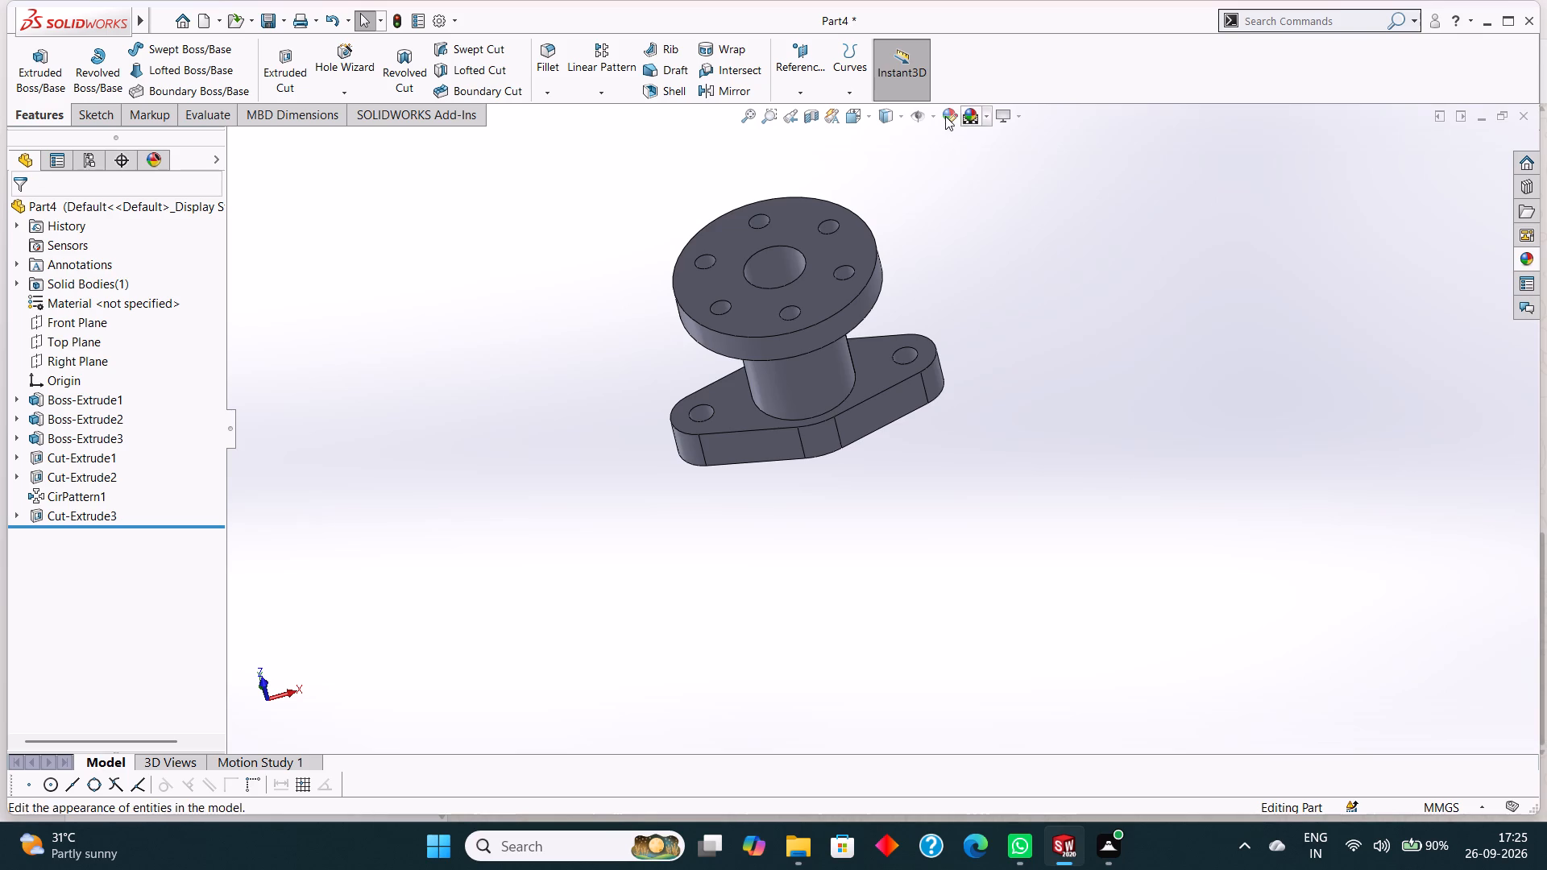
pyautogui.click(945, 116)
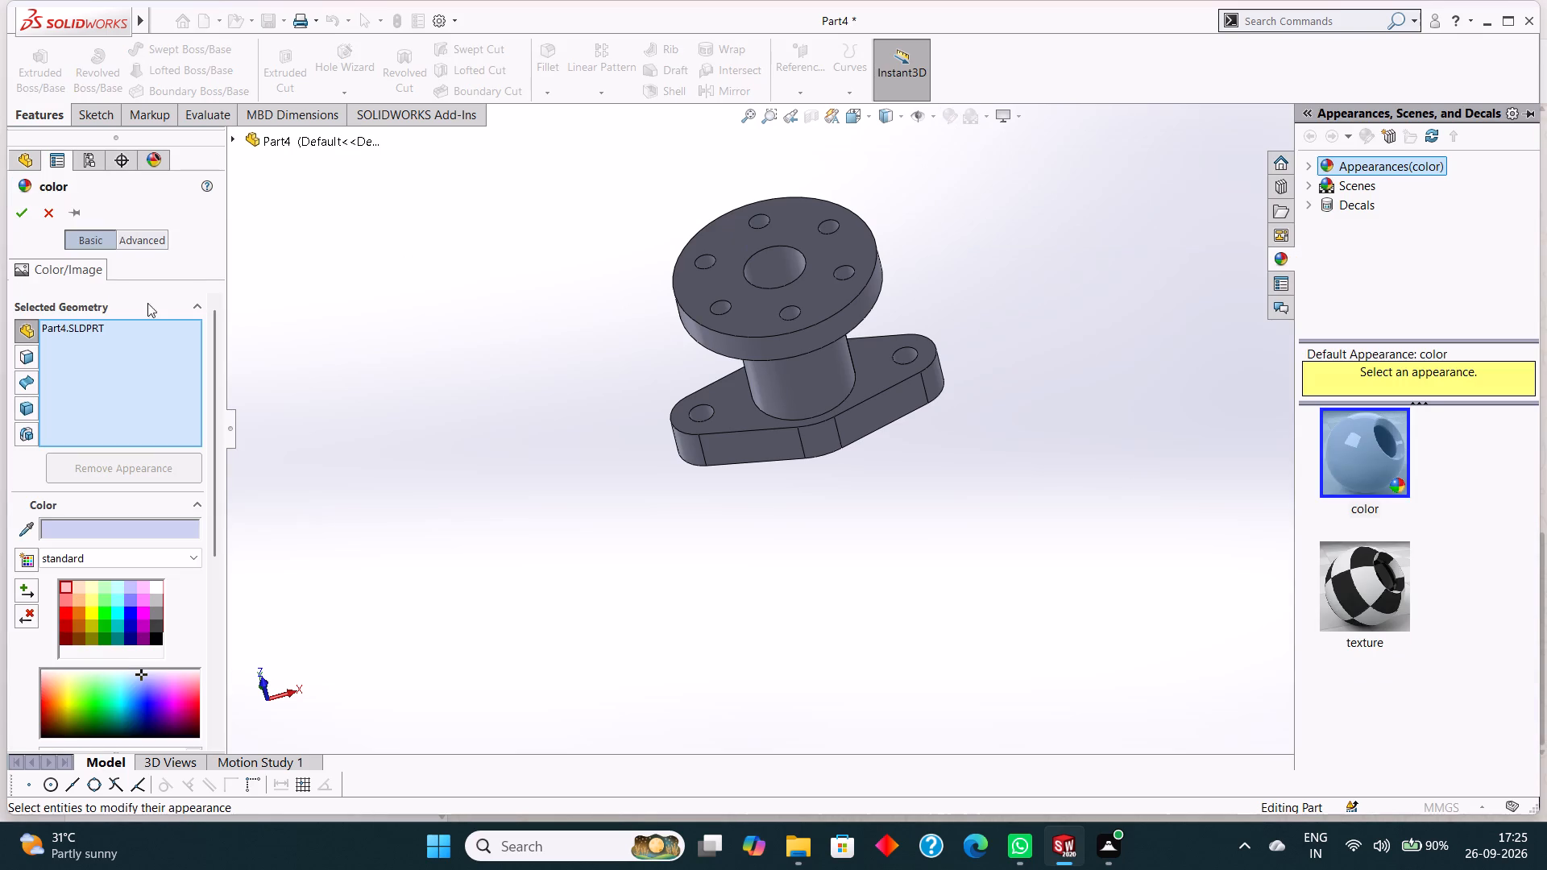
pyautogui.click(1310, 165)
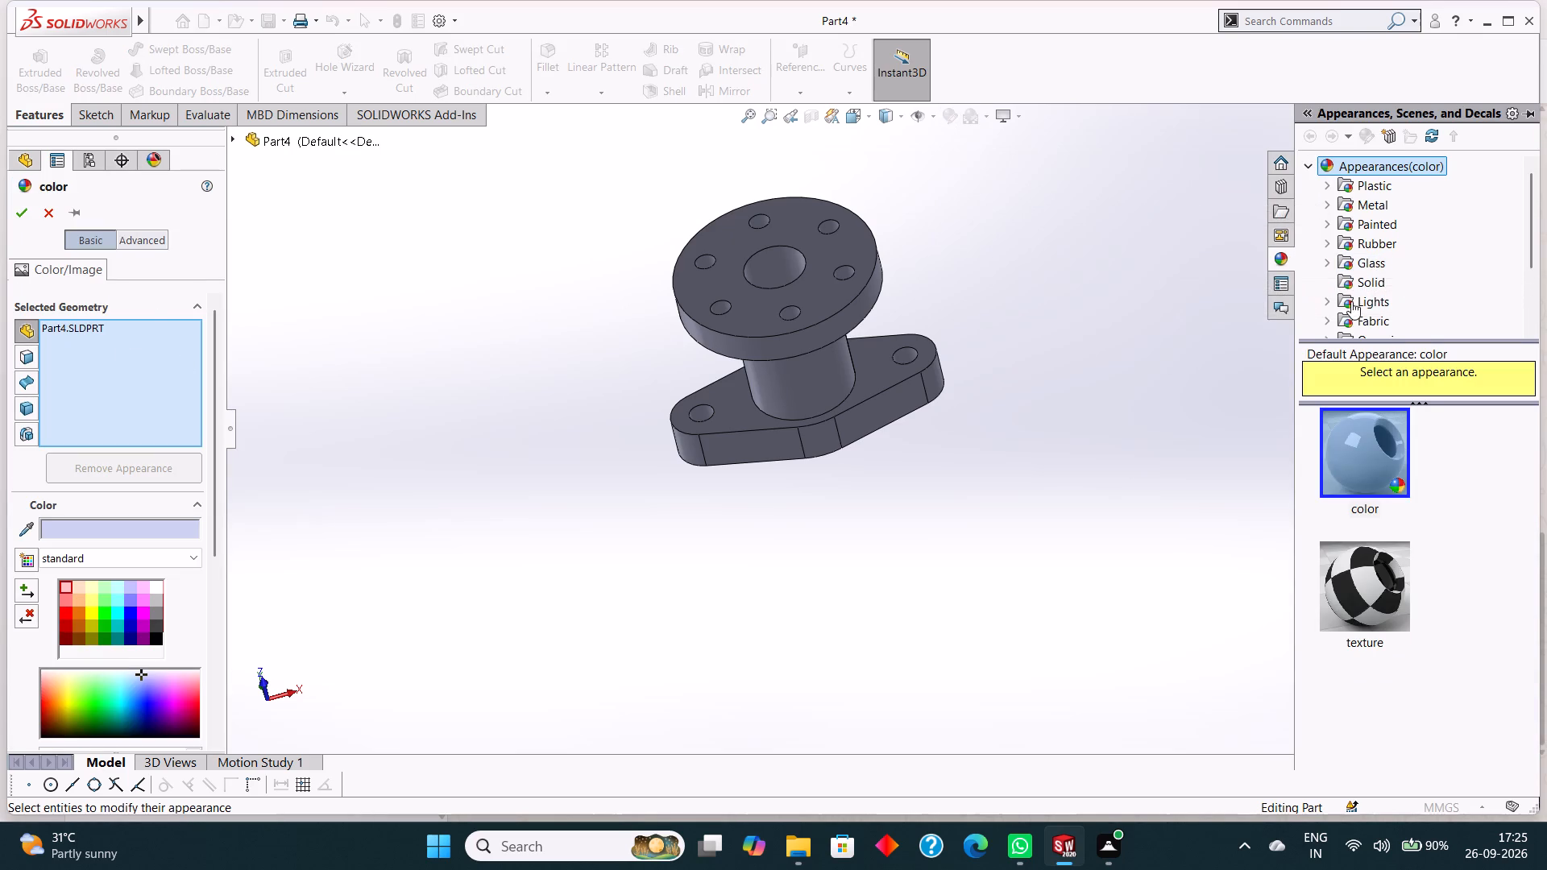
pyautogui.click(1377, 280)
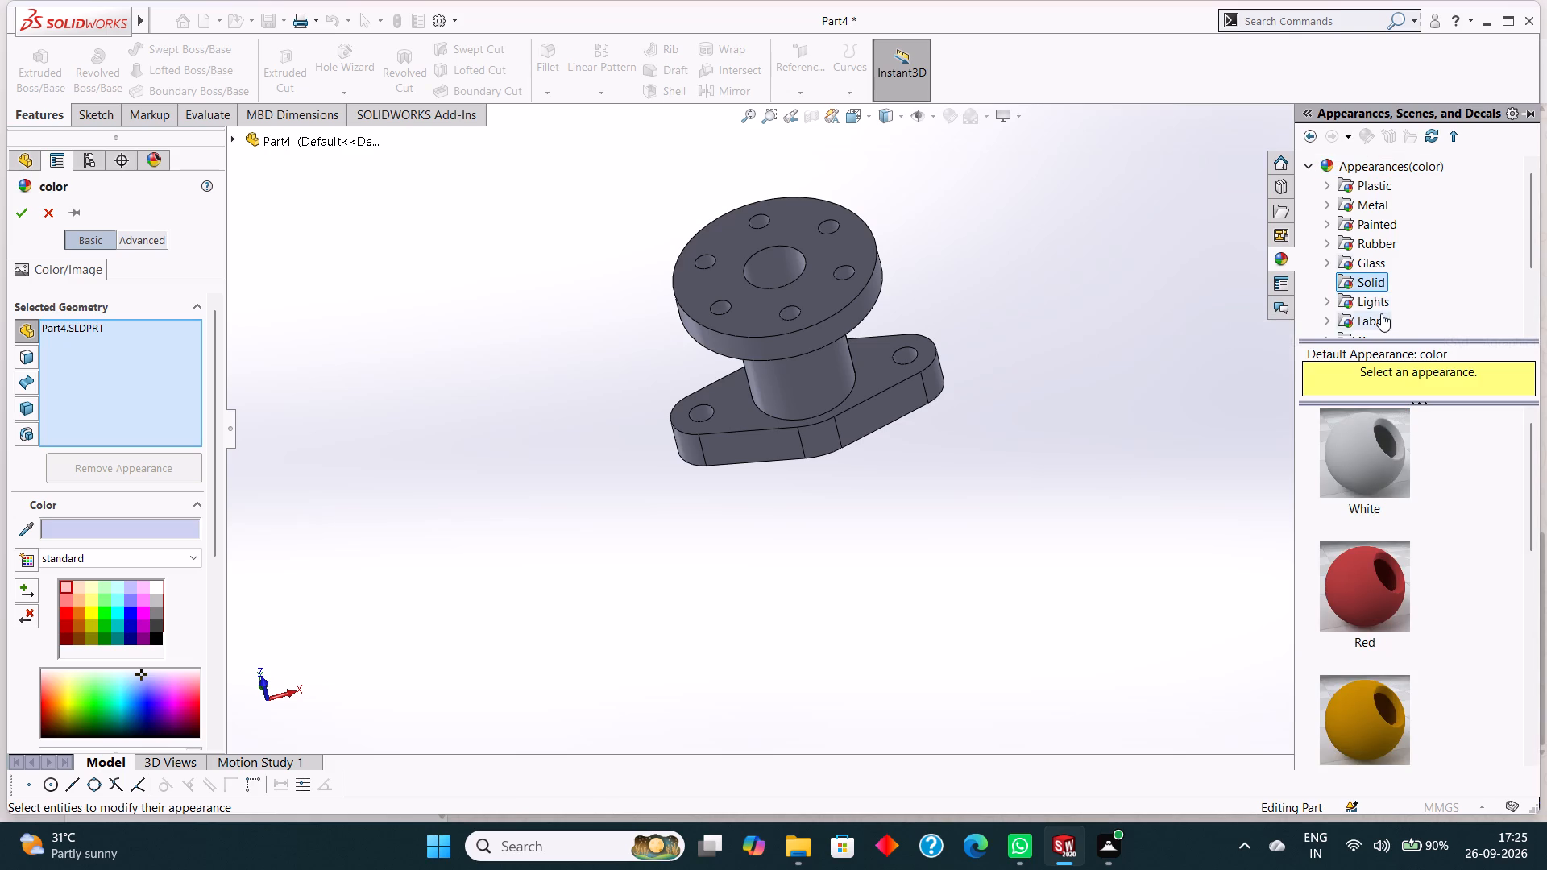
pyautogui.scroll(-1, 1381, 313)
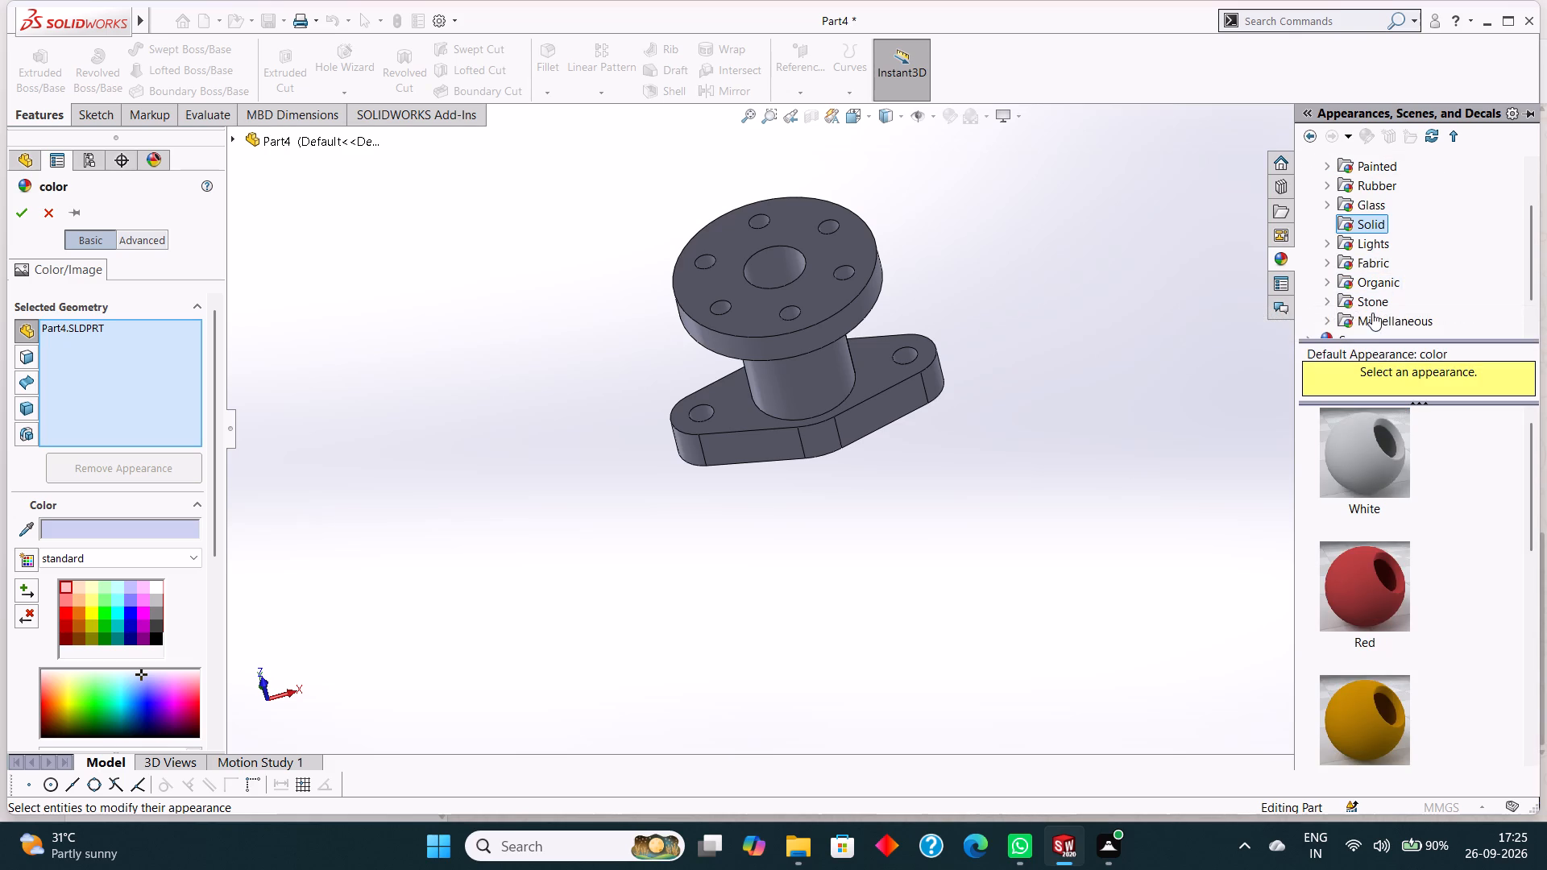
pyautogui.scroll(1, 1379, 167)
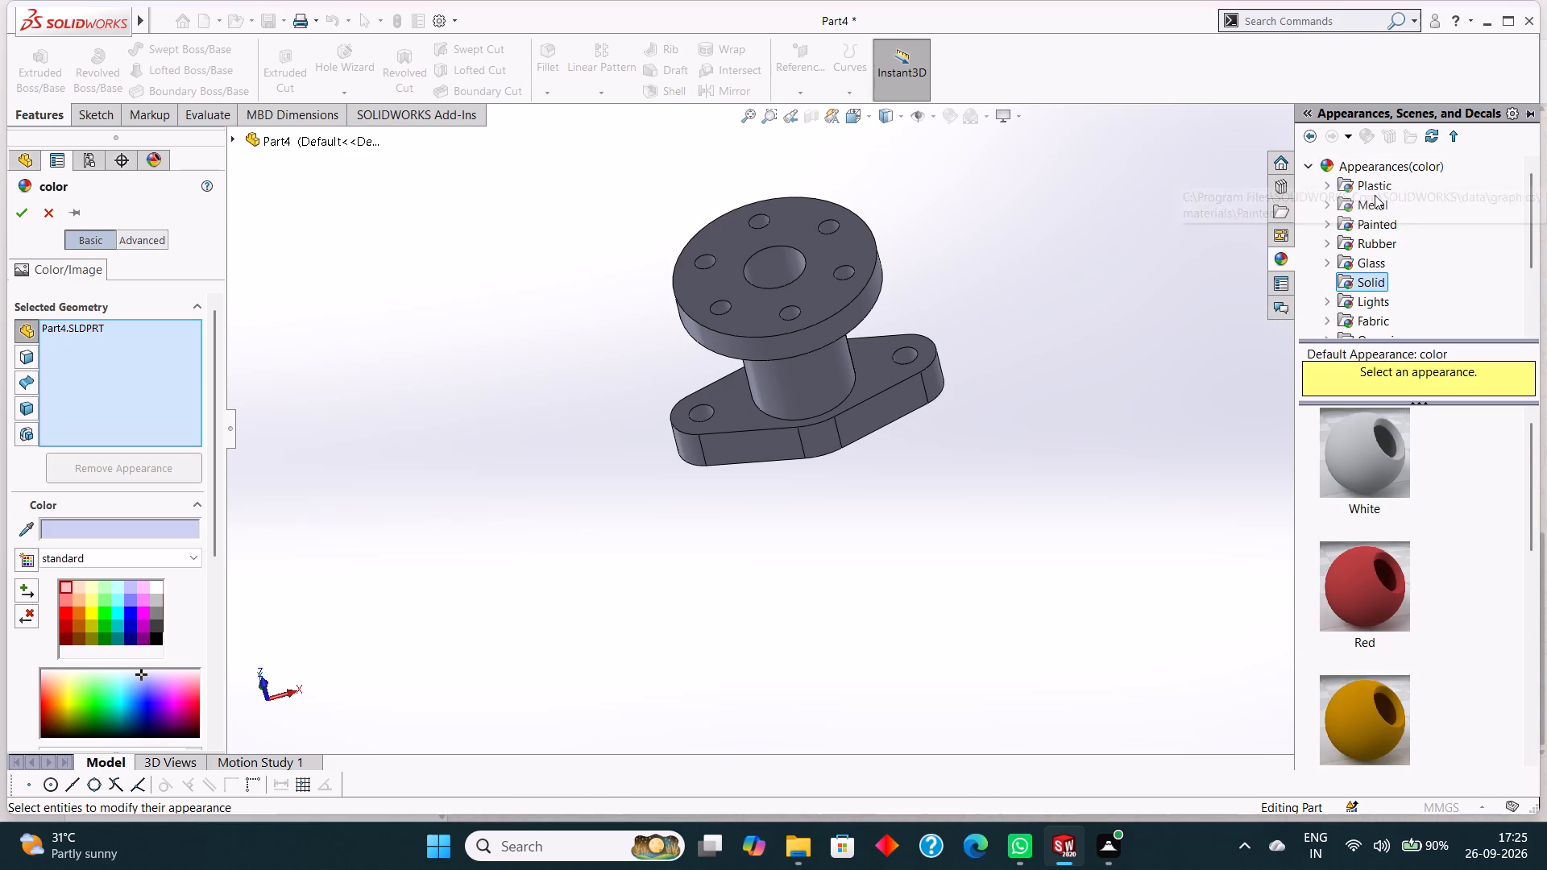
pyautogui.click(1375, 184)
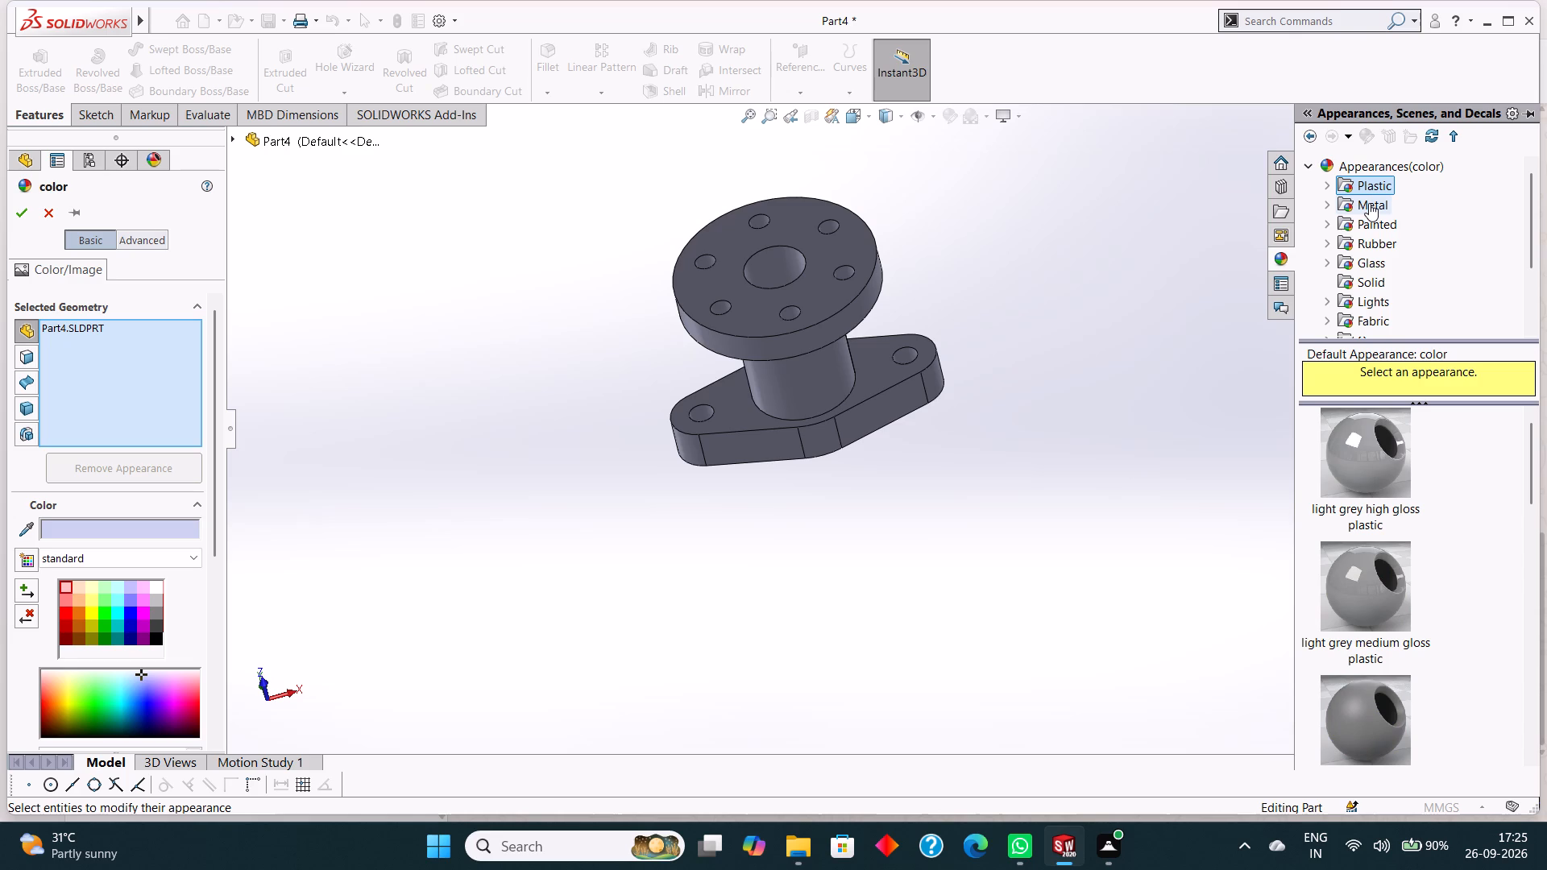
pyautogui.click(1369, 203)
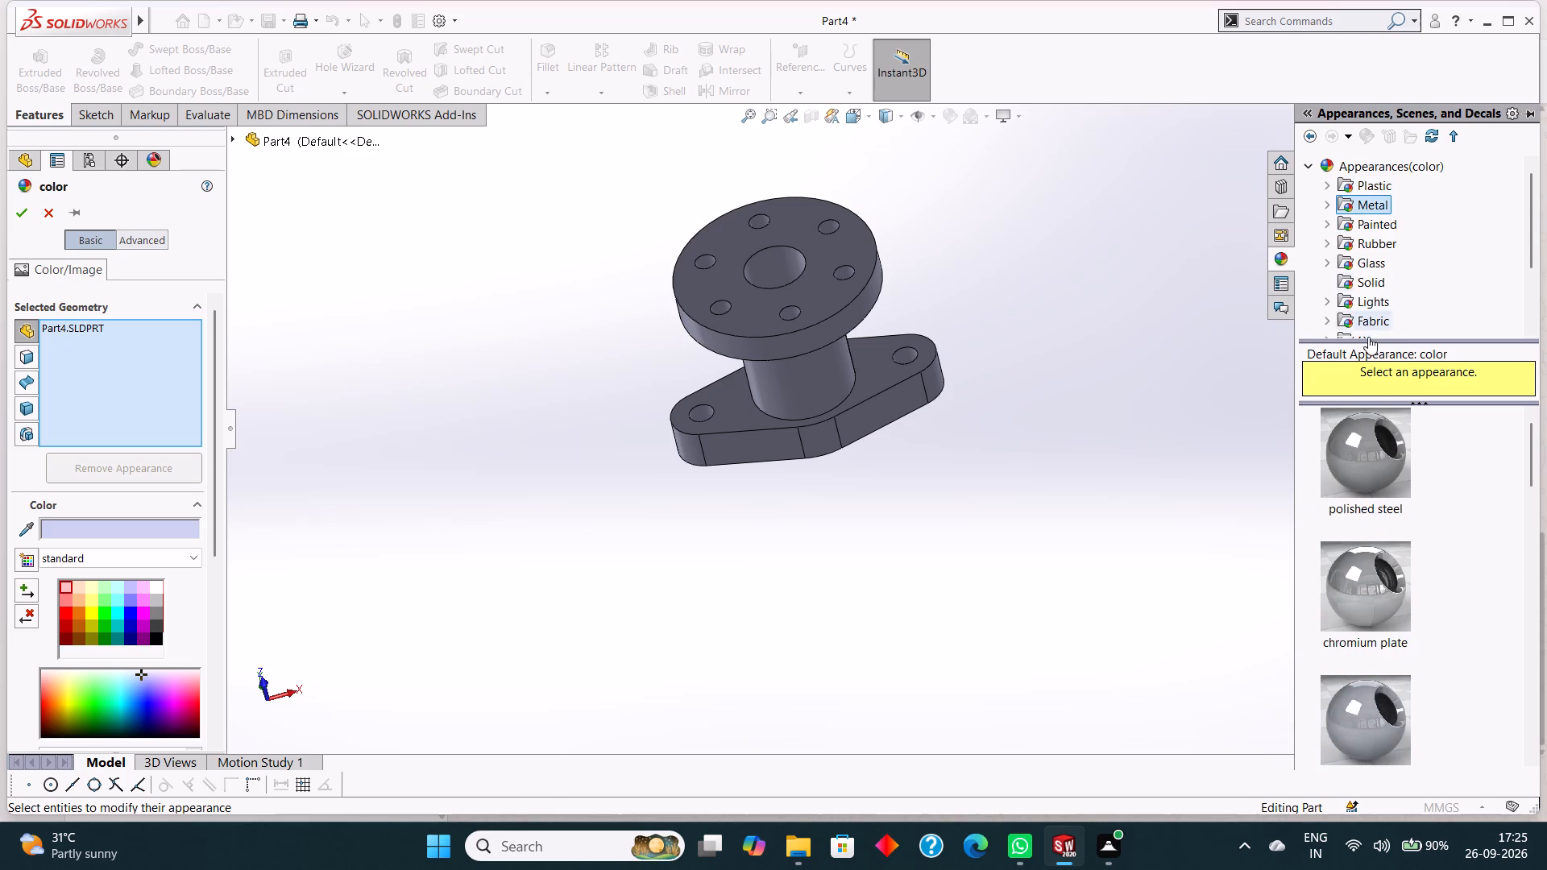
pyautogui.scroll(-8, 1456, 585)
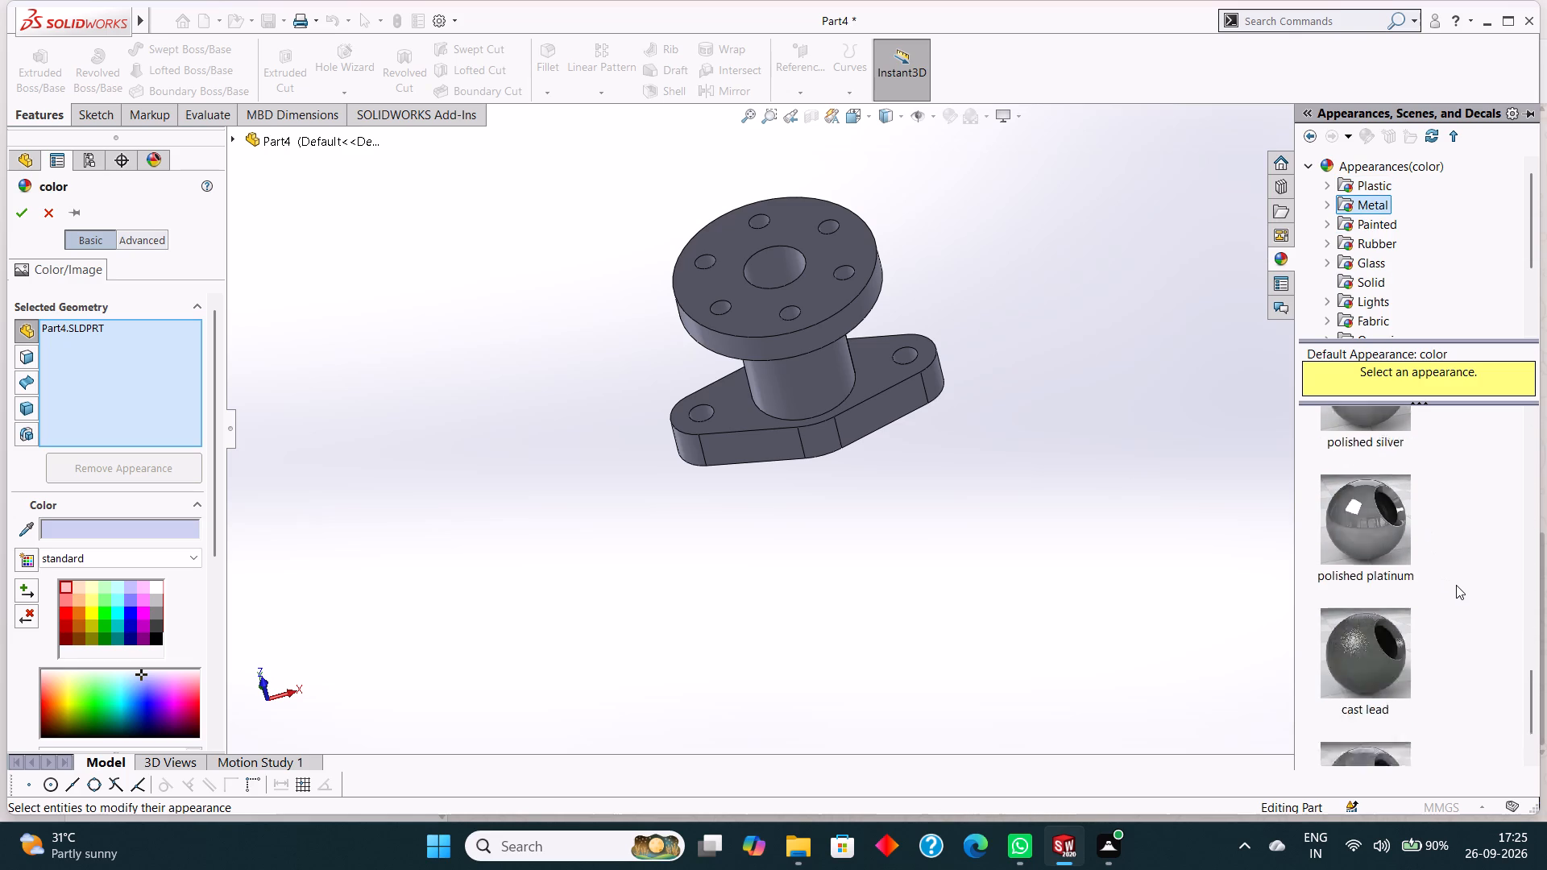
pyautogui.scroll(-8, 1456, 585)
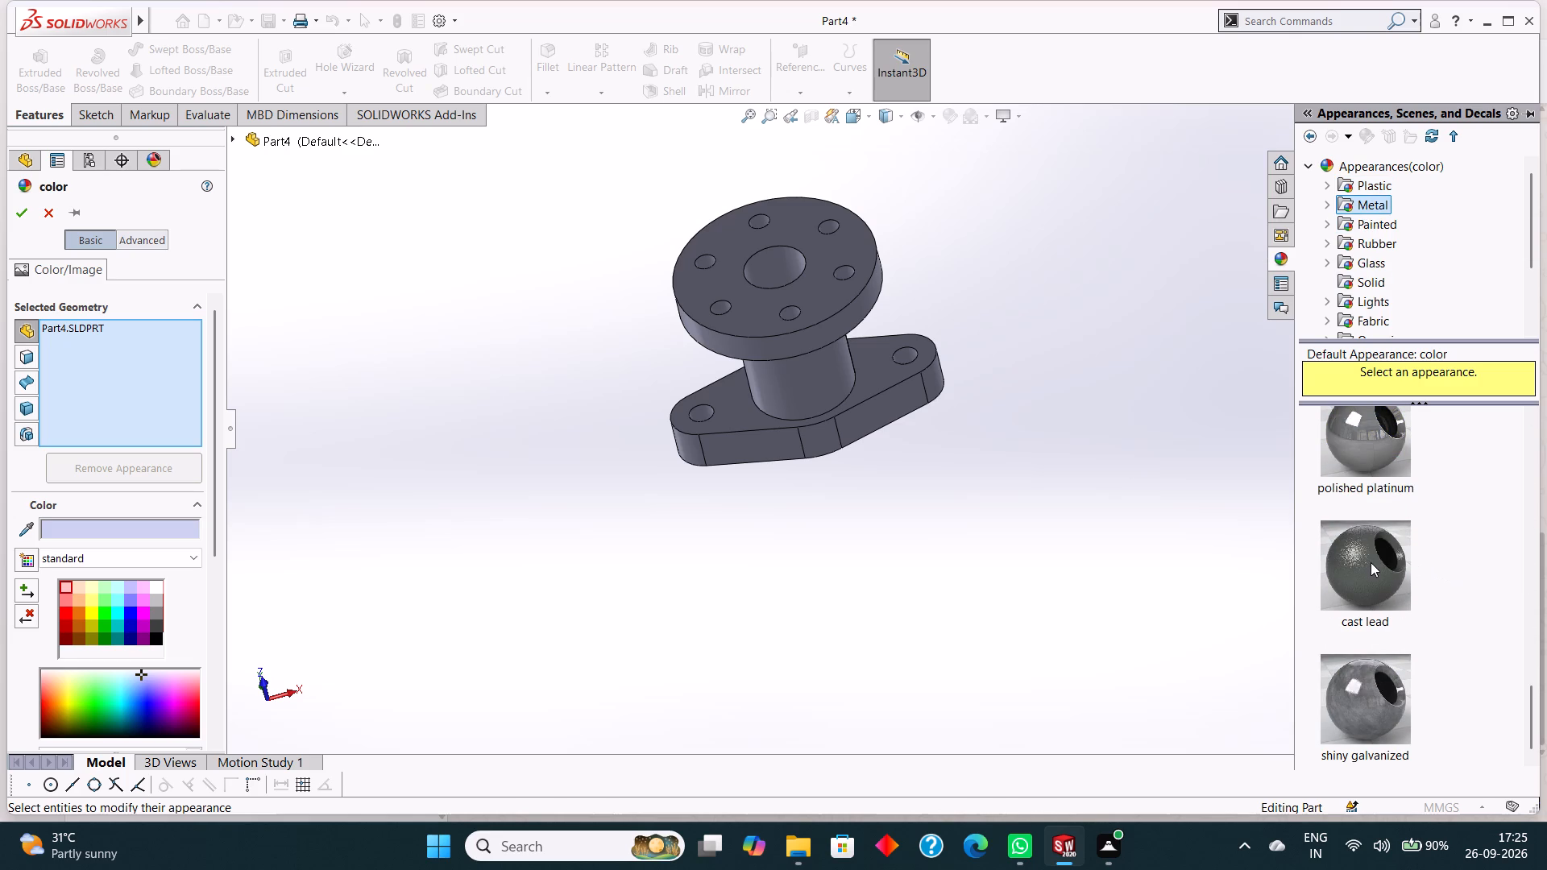
pyautogui.moveTo(1374, 560); pyautogui.dragTo(947, 398)
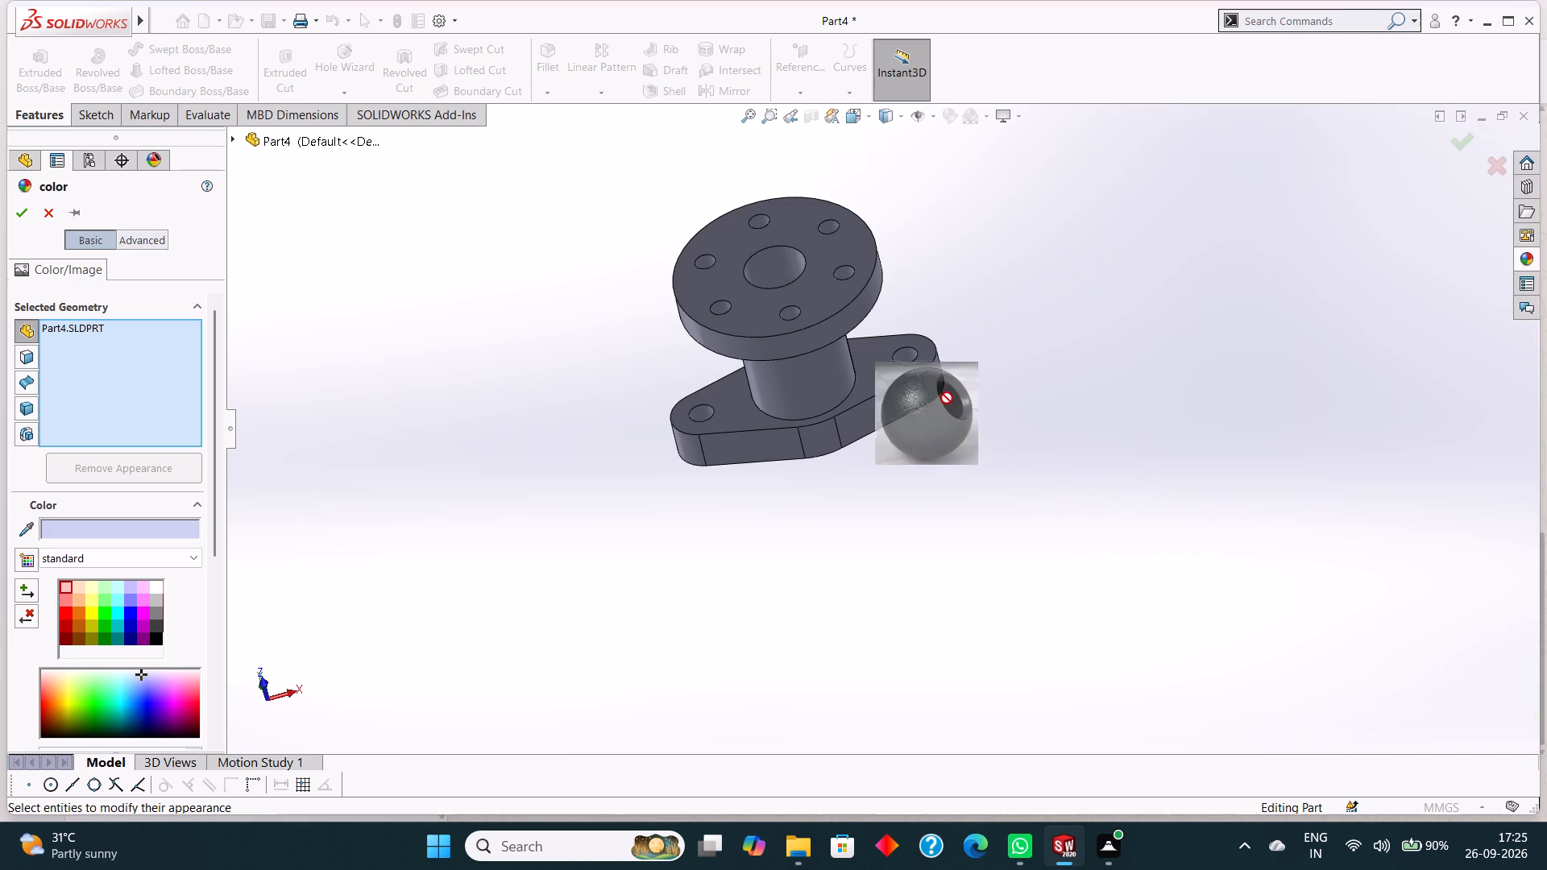
pyautogui.moveTo(947, 398); pyautogui.dragTo(808, 267)
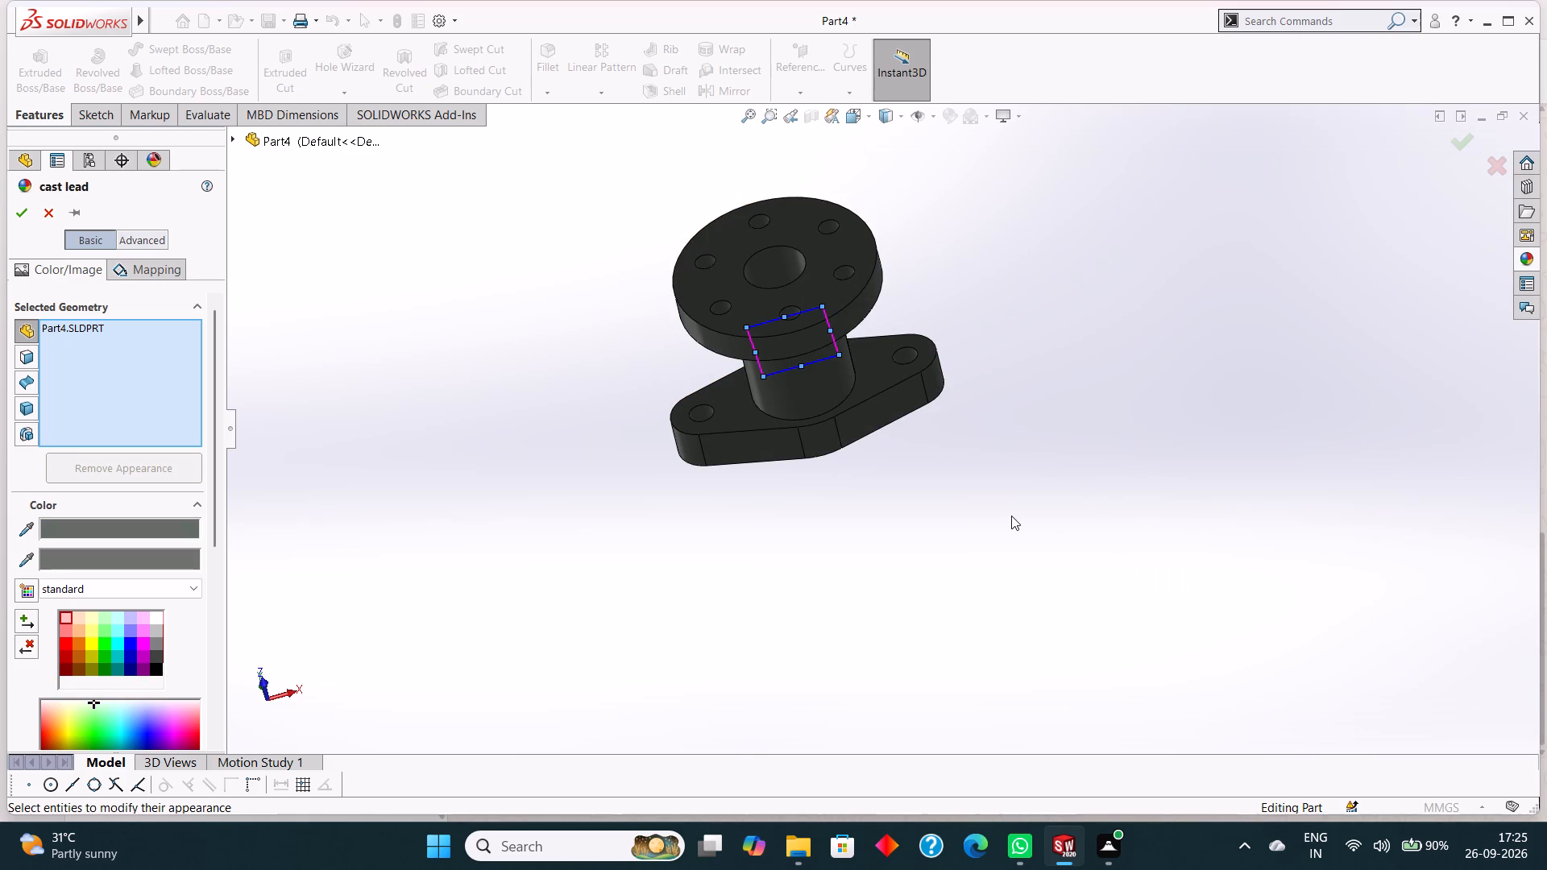
pyautogui.click(23, 207)
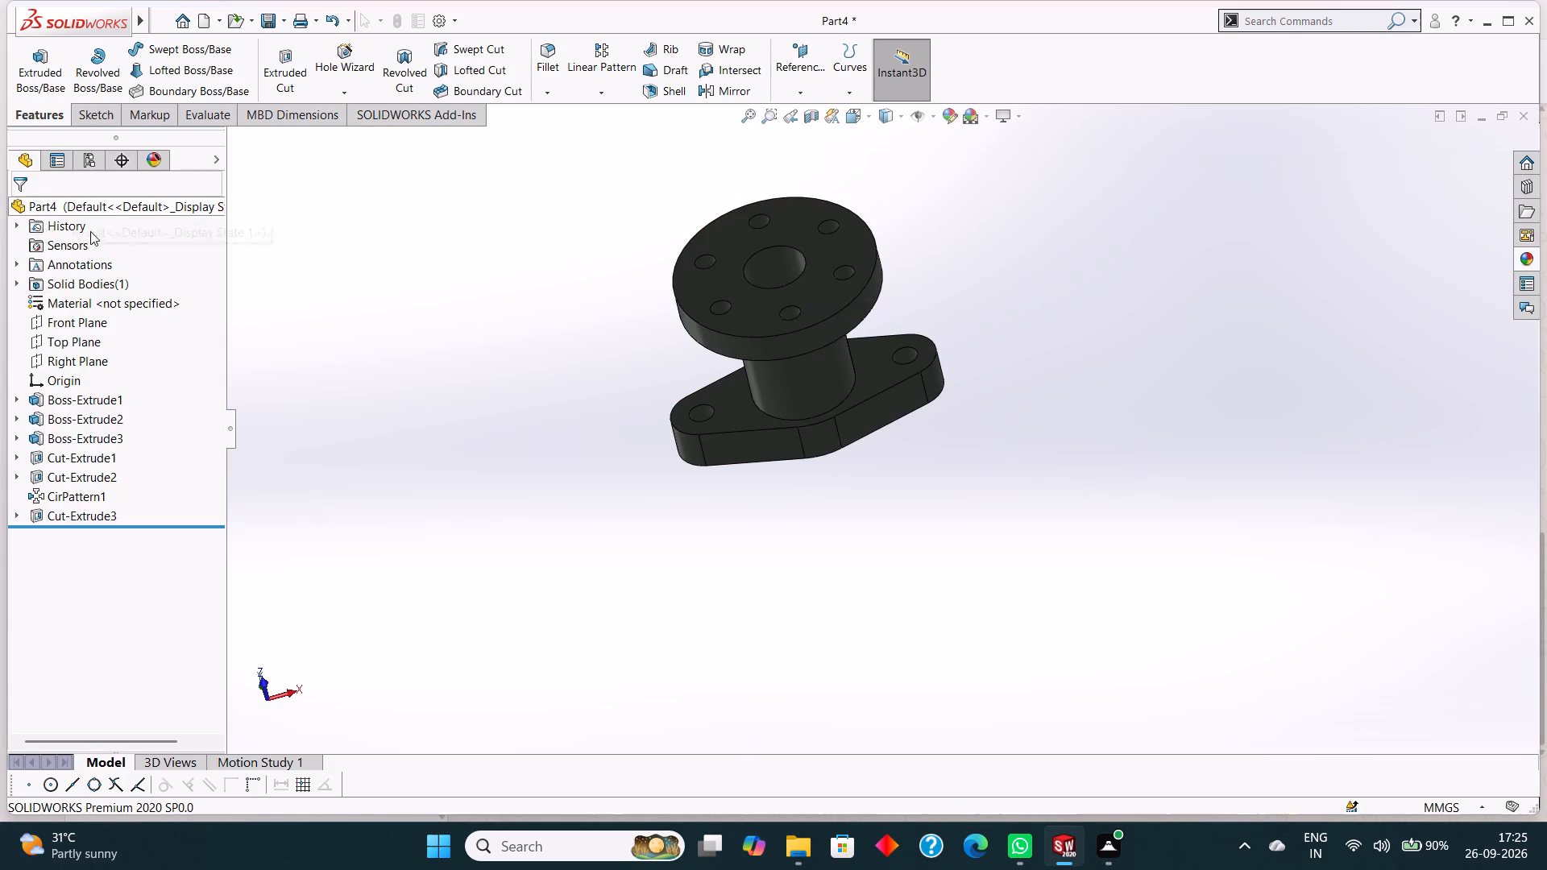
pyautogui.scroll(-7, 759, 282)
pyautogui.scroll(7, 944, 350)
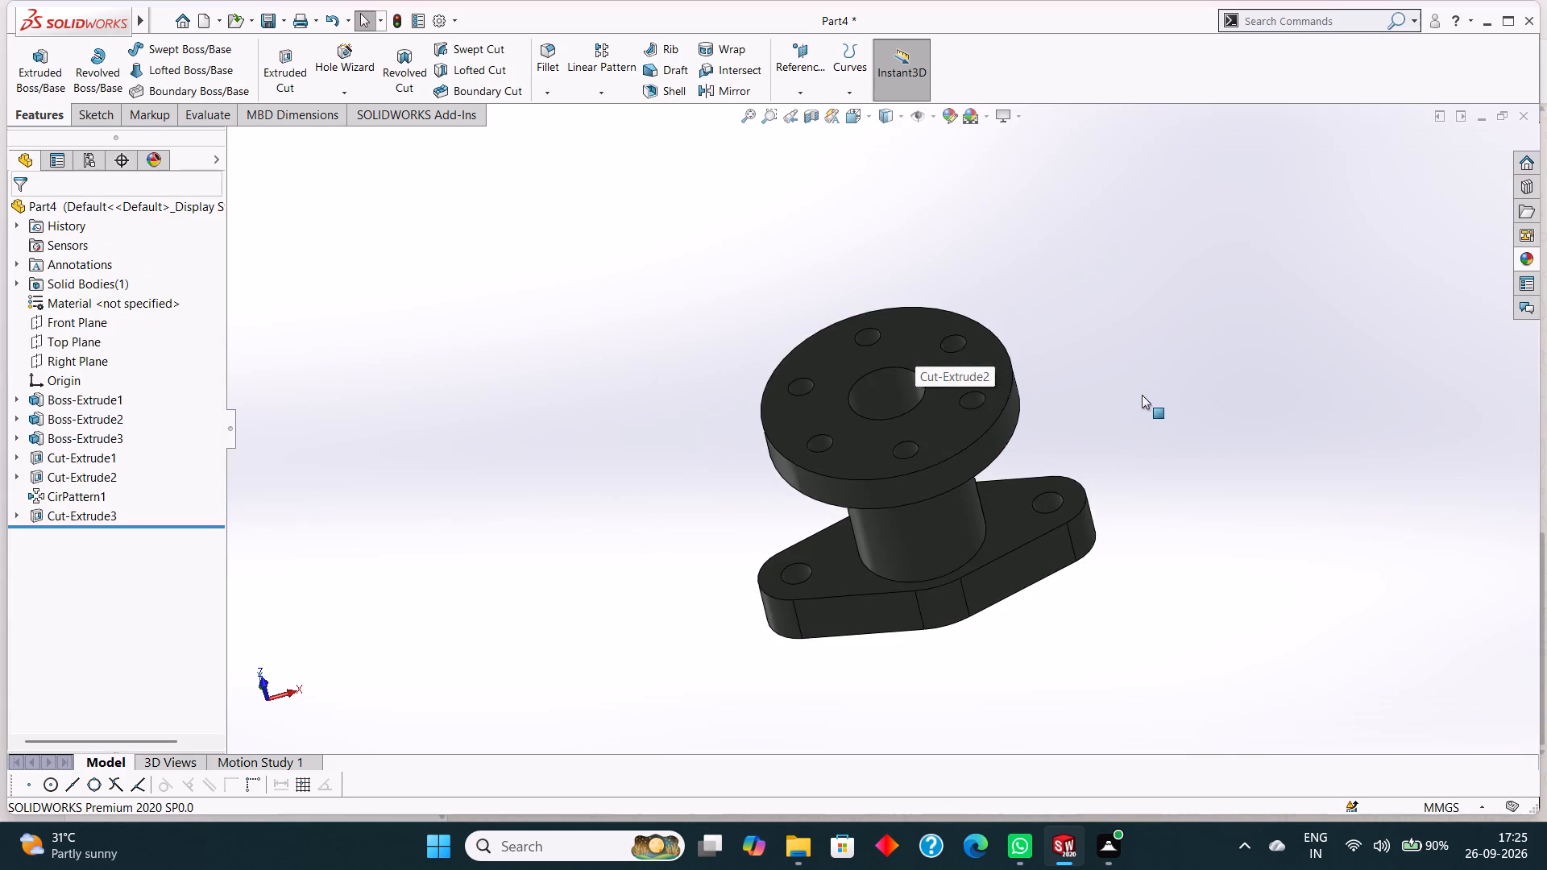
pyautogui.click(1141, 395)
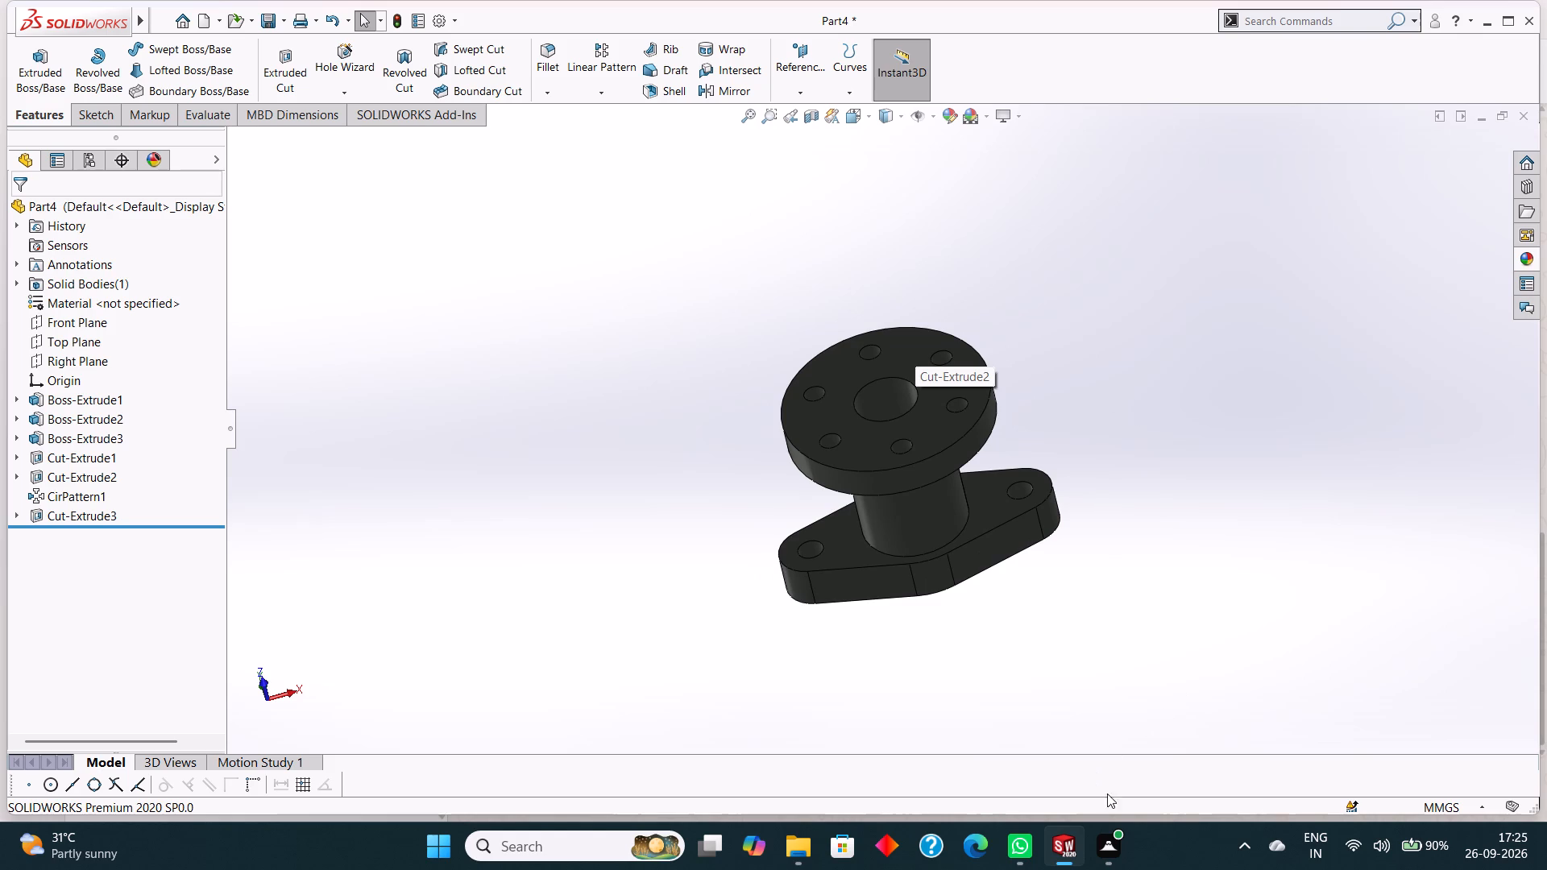
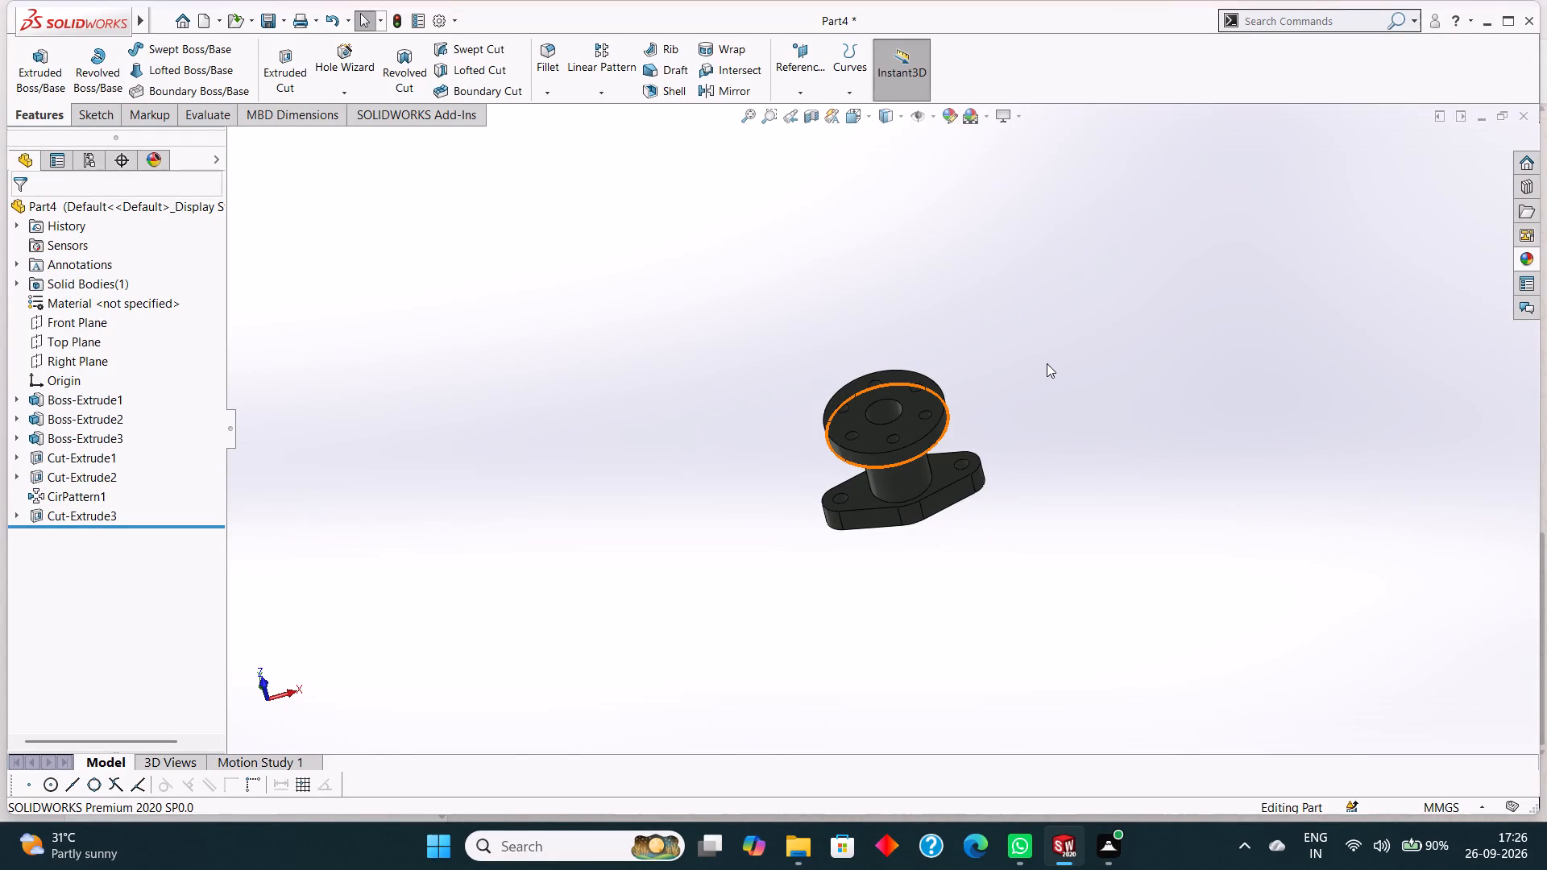
# Save the part as a SOLIDWORKS Part file named "hub coupling" in the tryfuji folder.
pyautogui.hotkey('ctrl', 's')
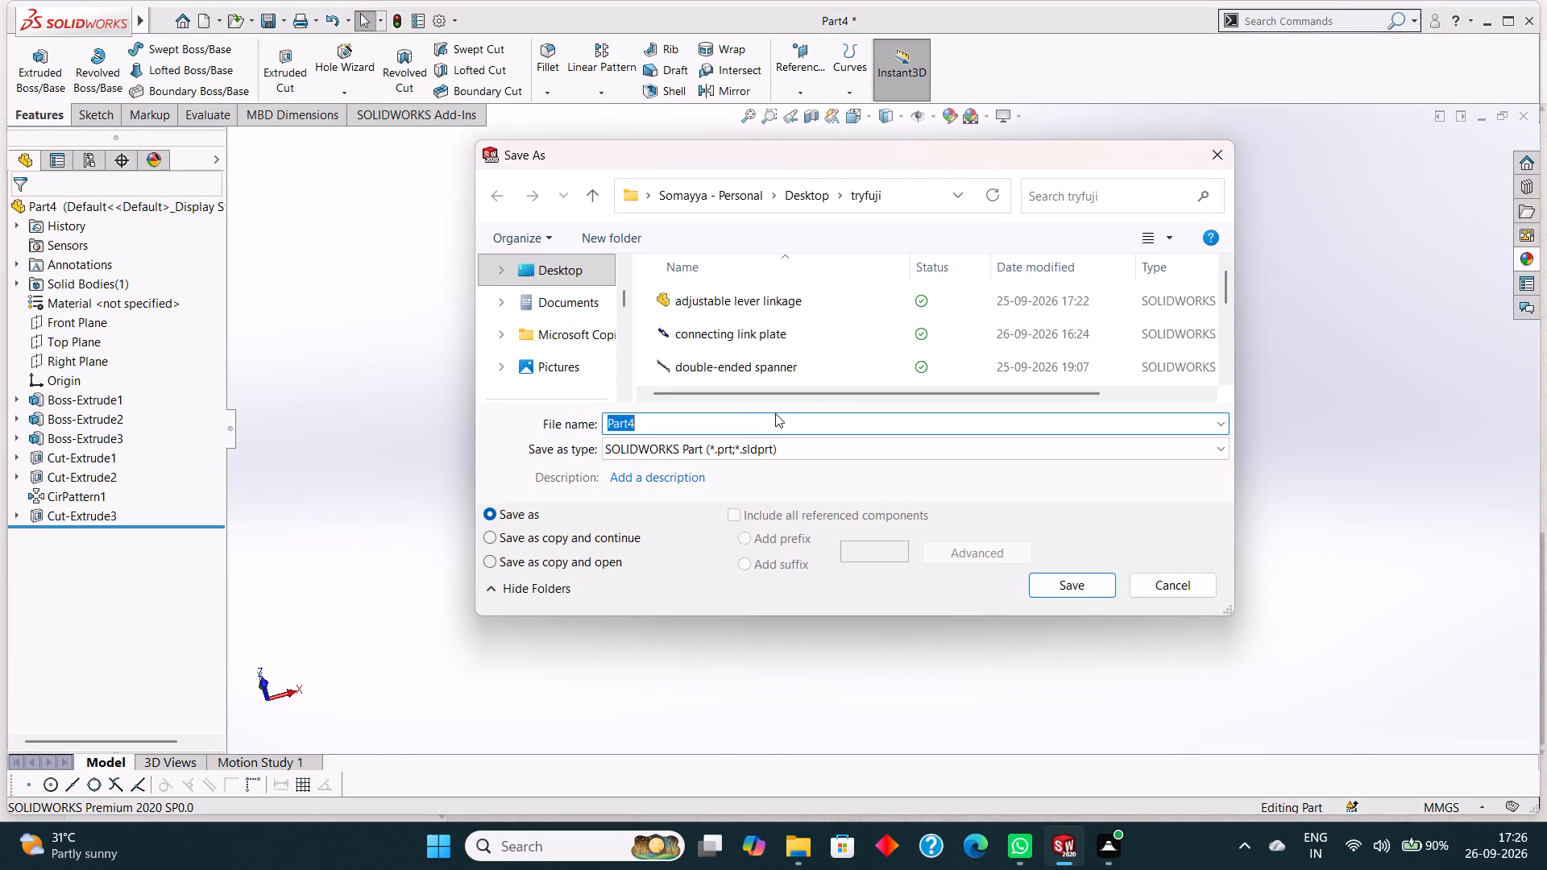
pyautogui.press('BackSpace')
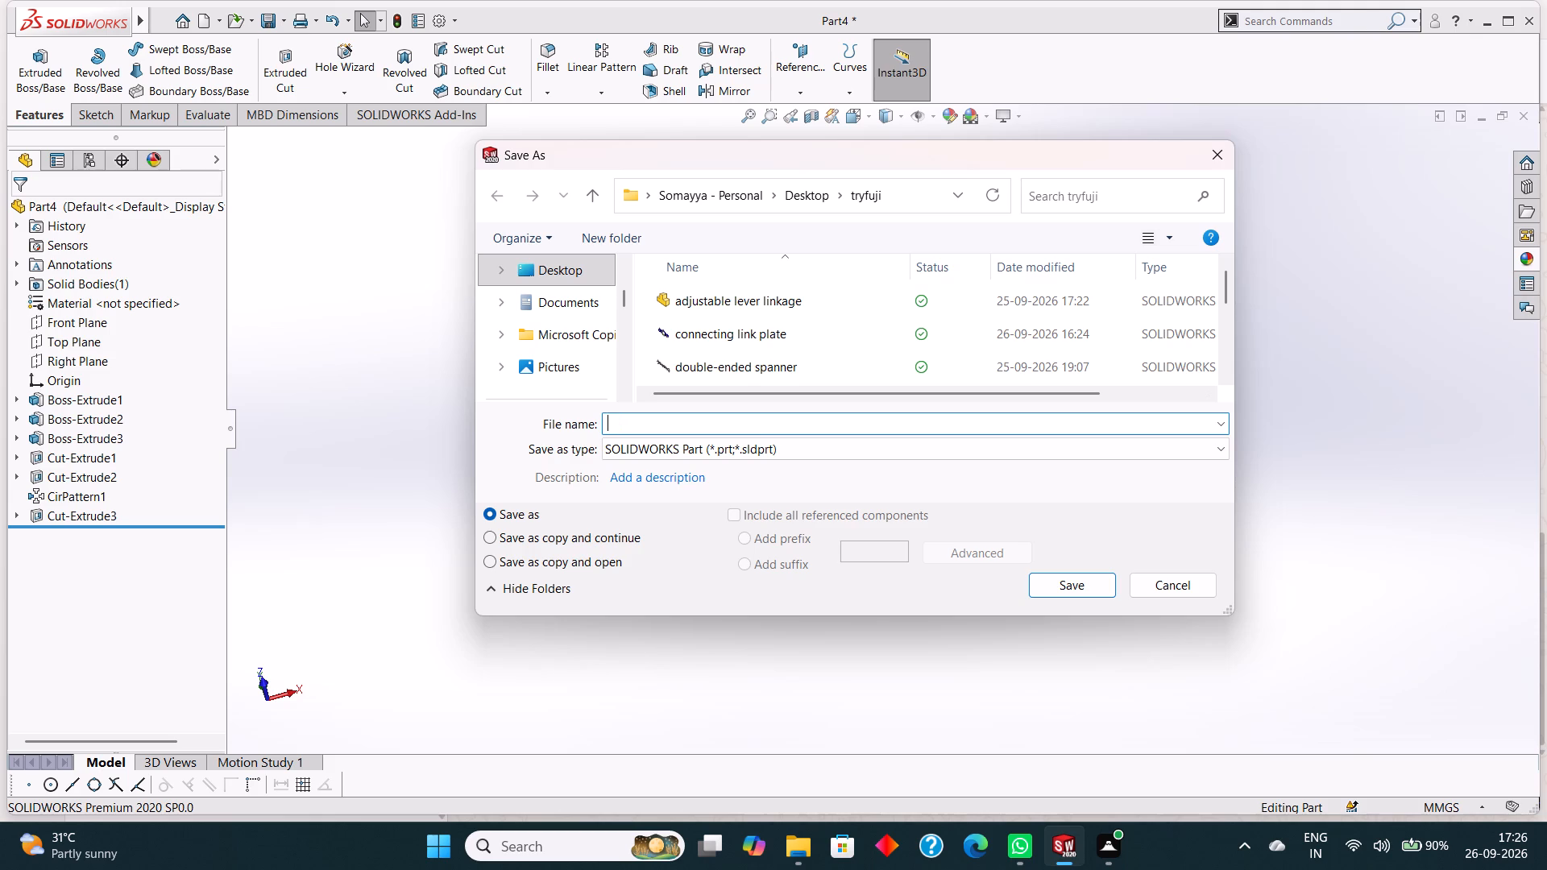
pyautogui.write('hub')
pyautogui.press('space')
pyautogui.write('coupling')
pyautogui.press('Return')
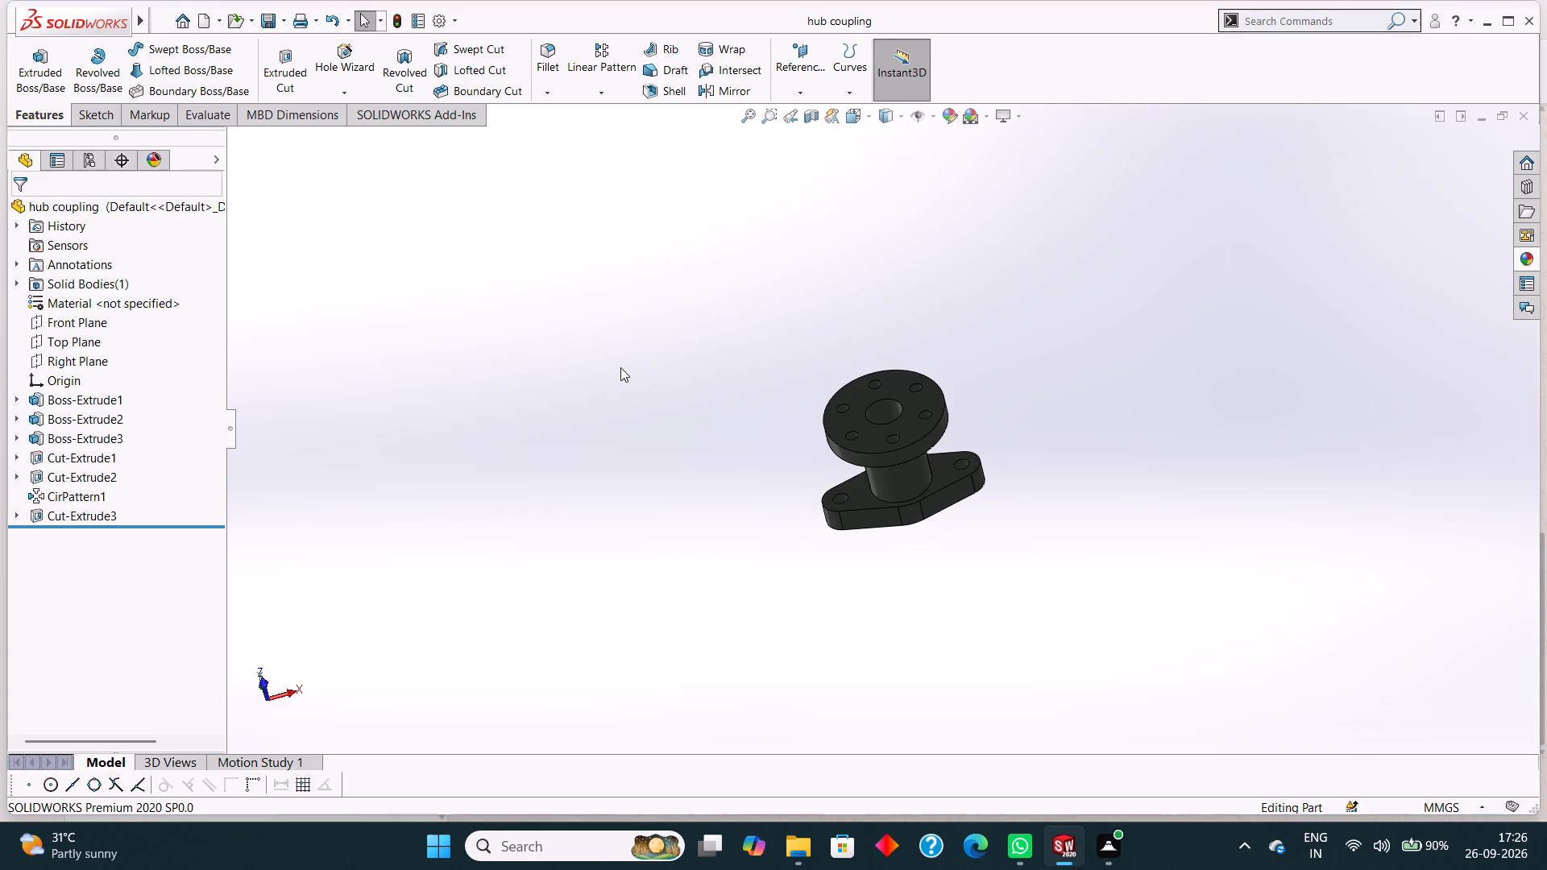
# Save a copy of the part in Adobe PDF format as "hub coupling" in the tryfuji folder.
pyautogui.click(283, 19)
pyautogui.click(298, 60)
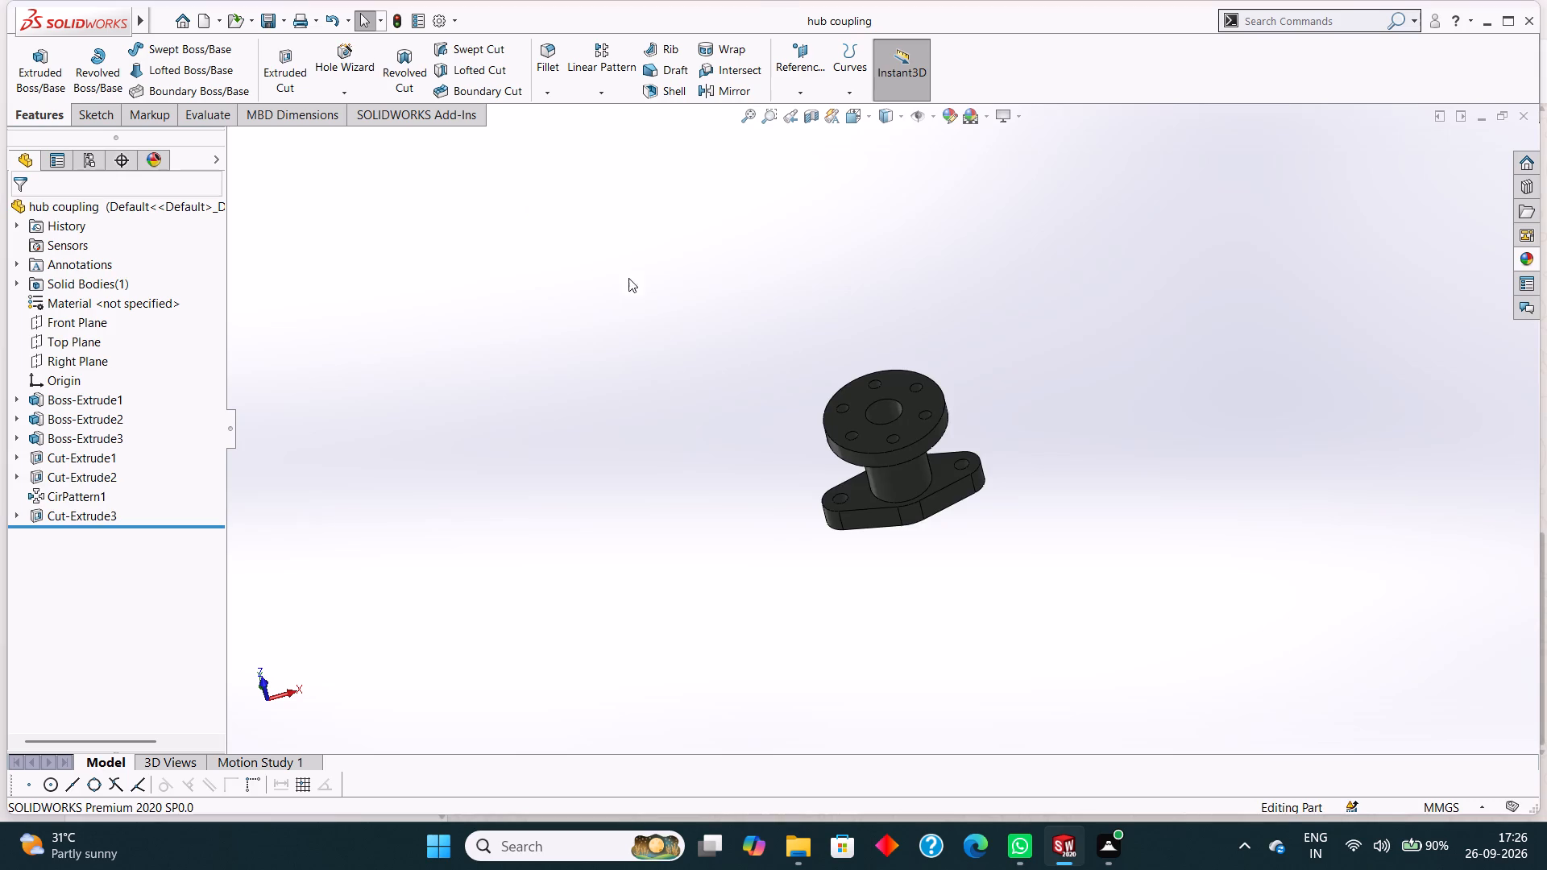
pyautogui.click(788, 451)
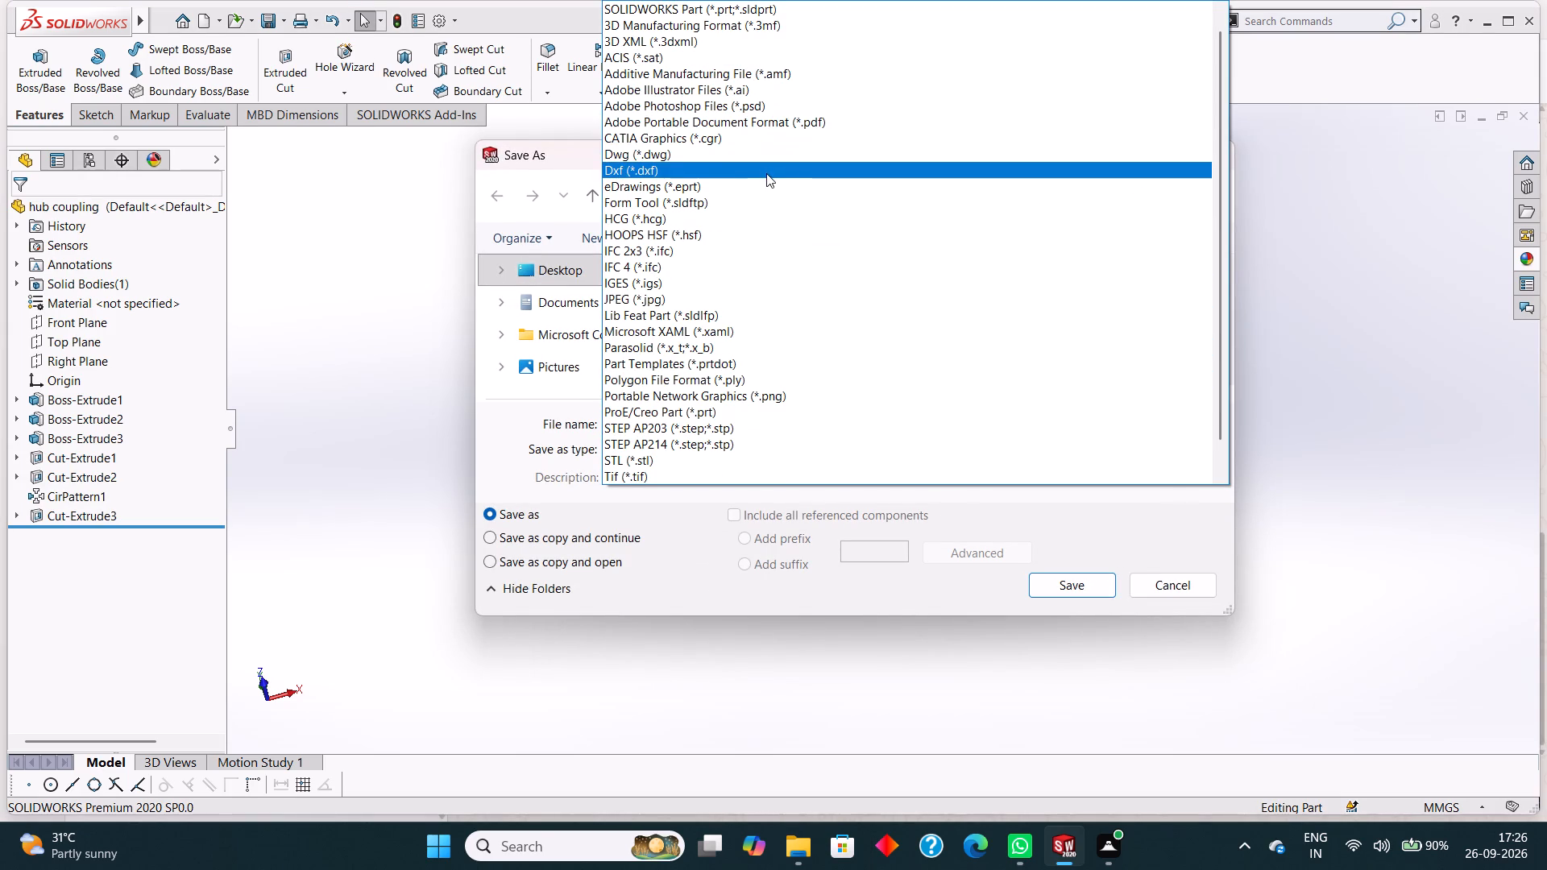
pyautogui.click(776, 118)
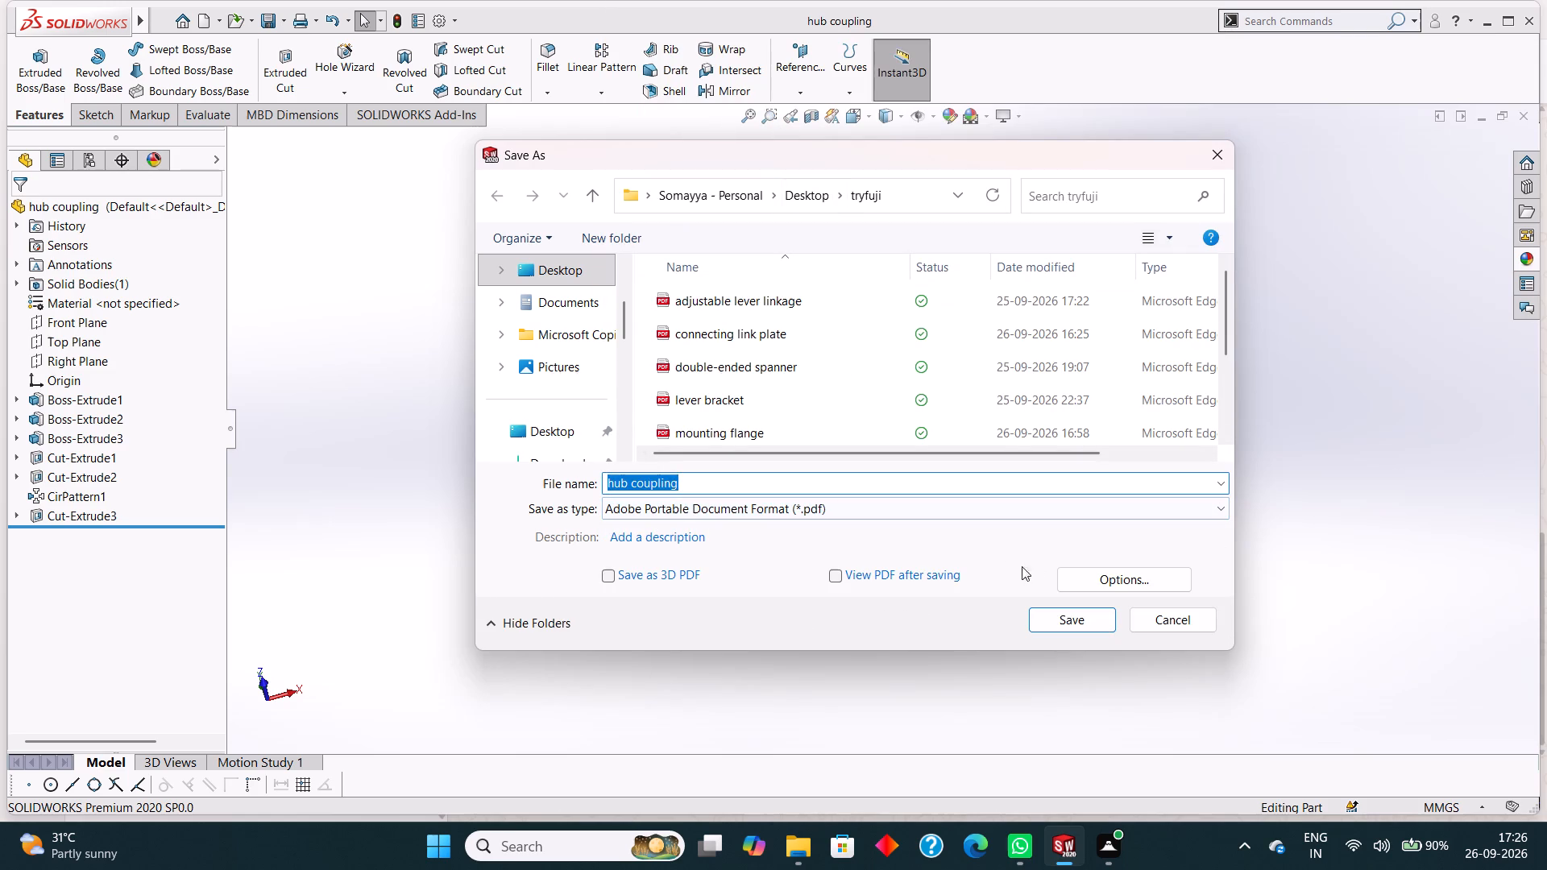
pyautogui.click(769, 483)
pyautogui.click(1077, 615)
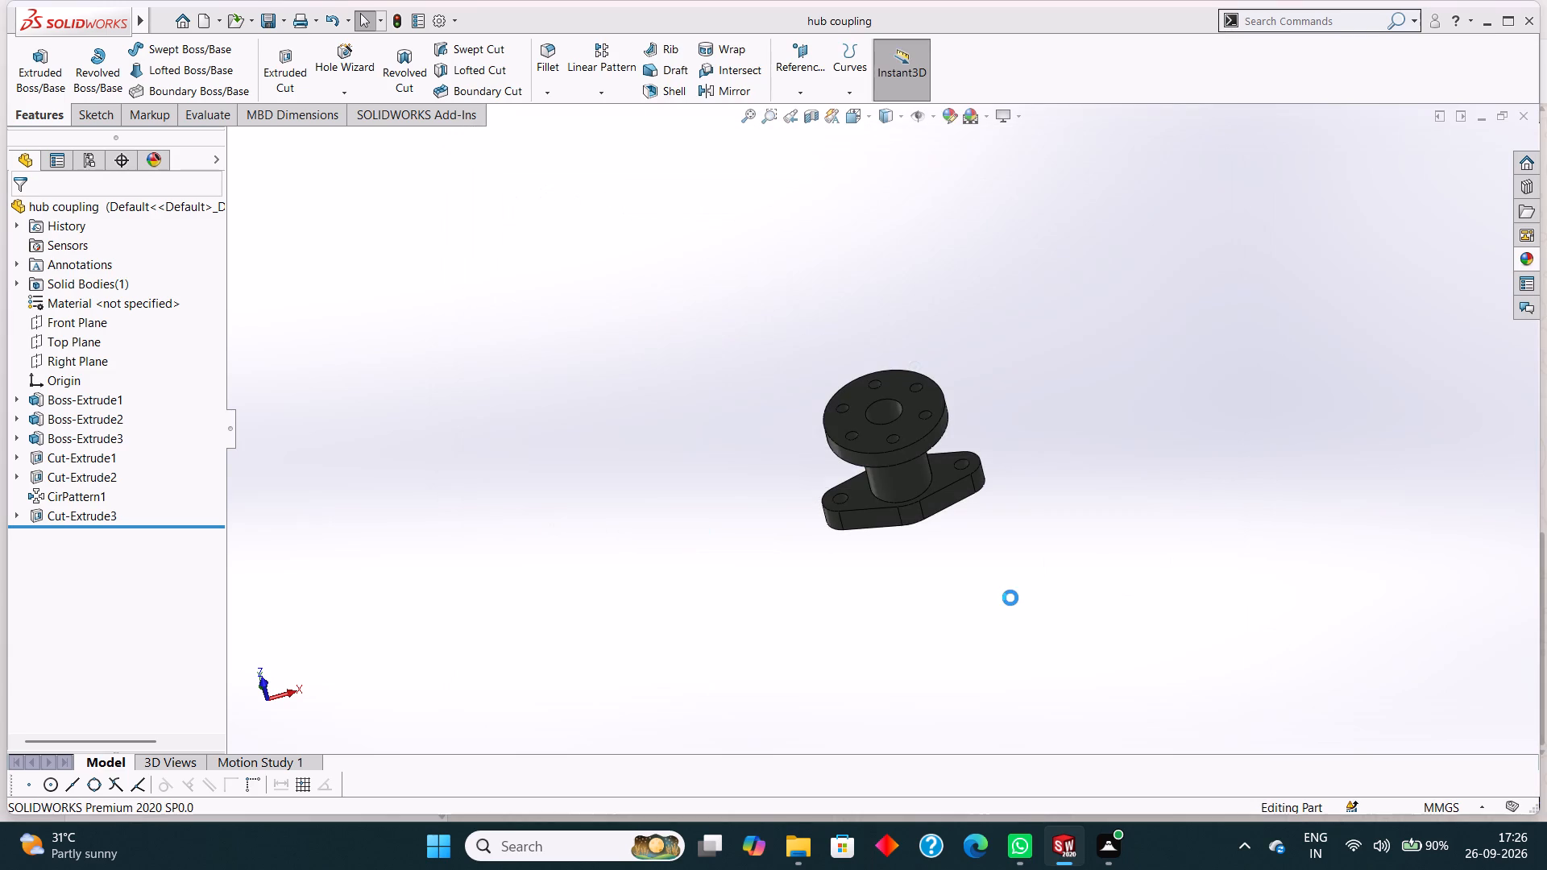